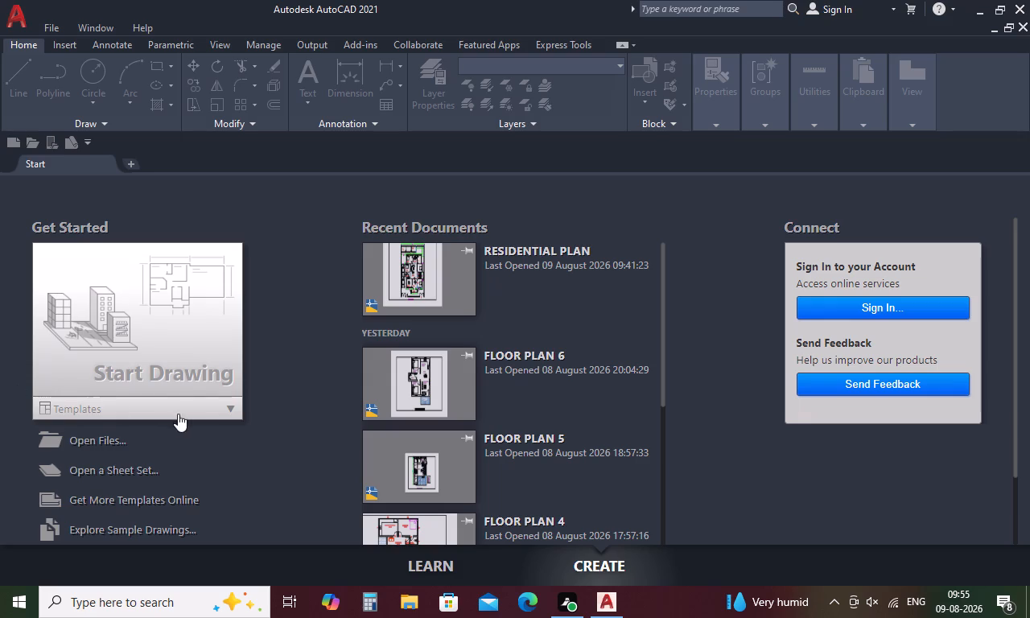
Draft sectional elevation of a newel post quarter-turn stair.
Start a new blank drawing.
double_click(192, 386)
double_click(210, 369)
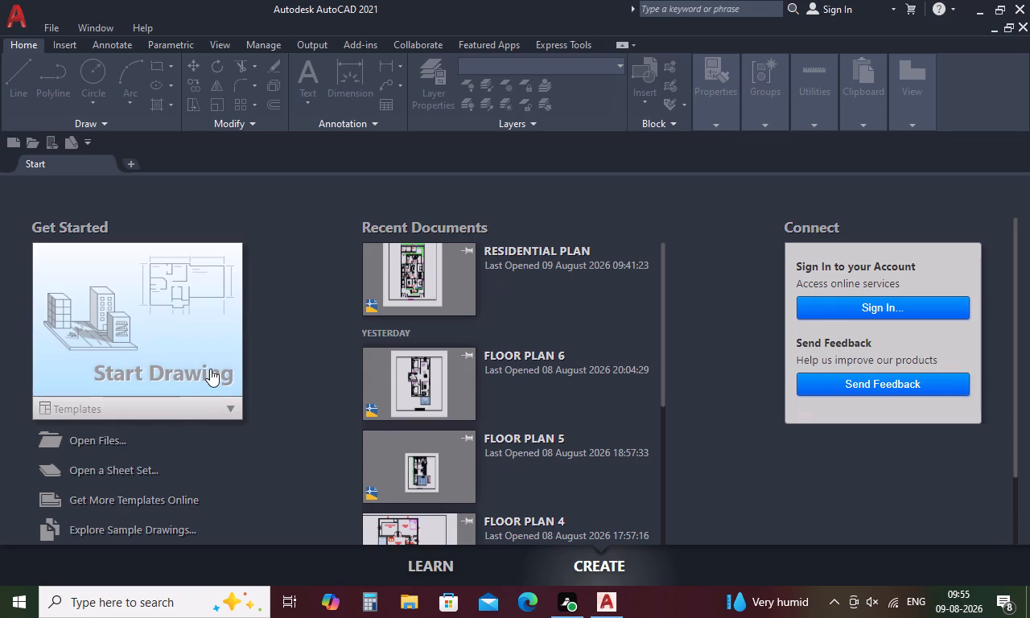
scroll(257, 387, down, 2)
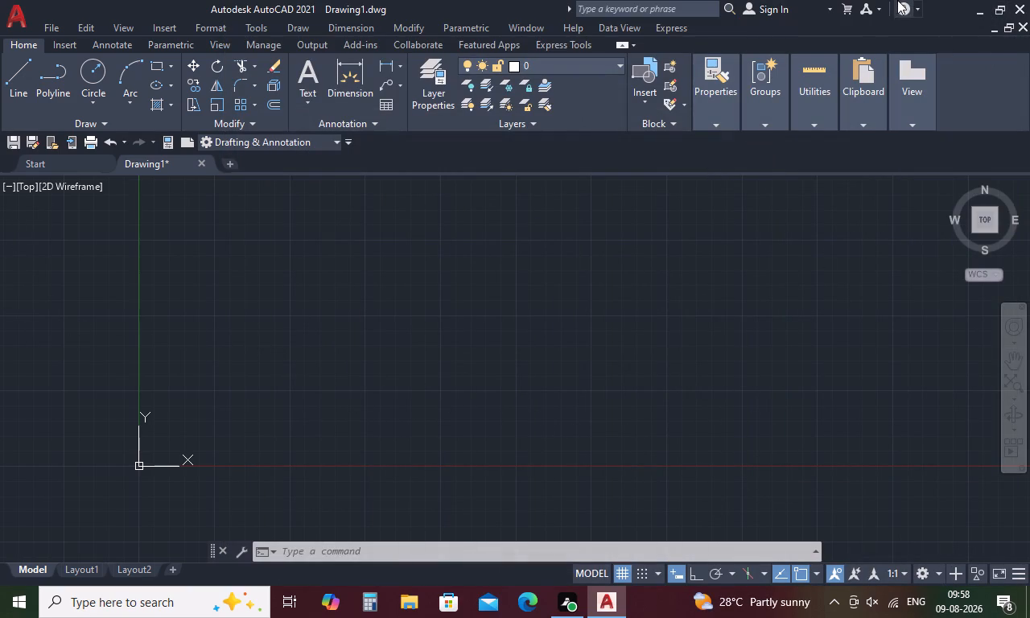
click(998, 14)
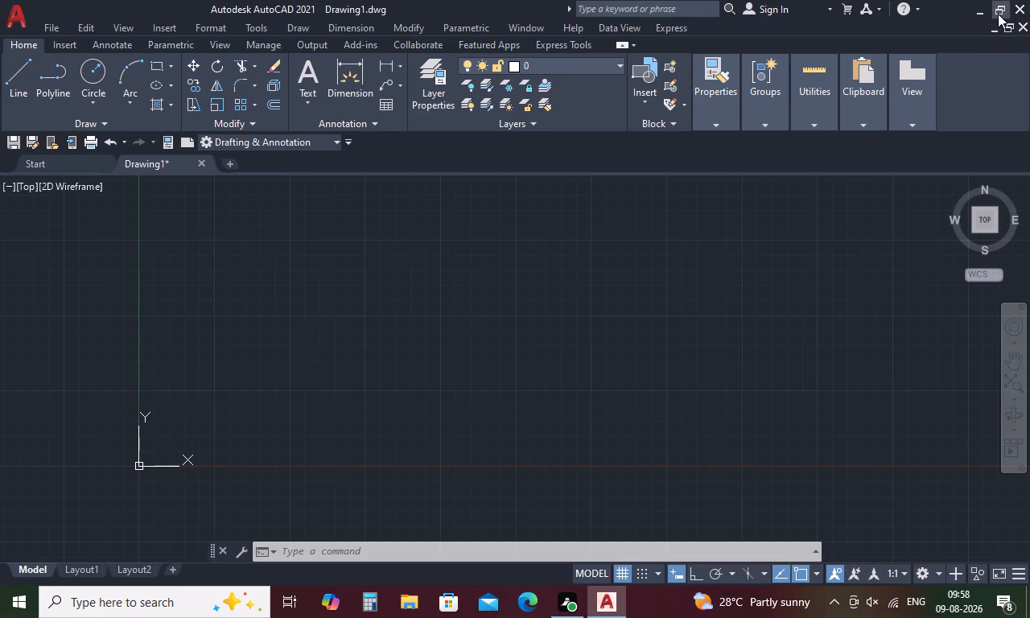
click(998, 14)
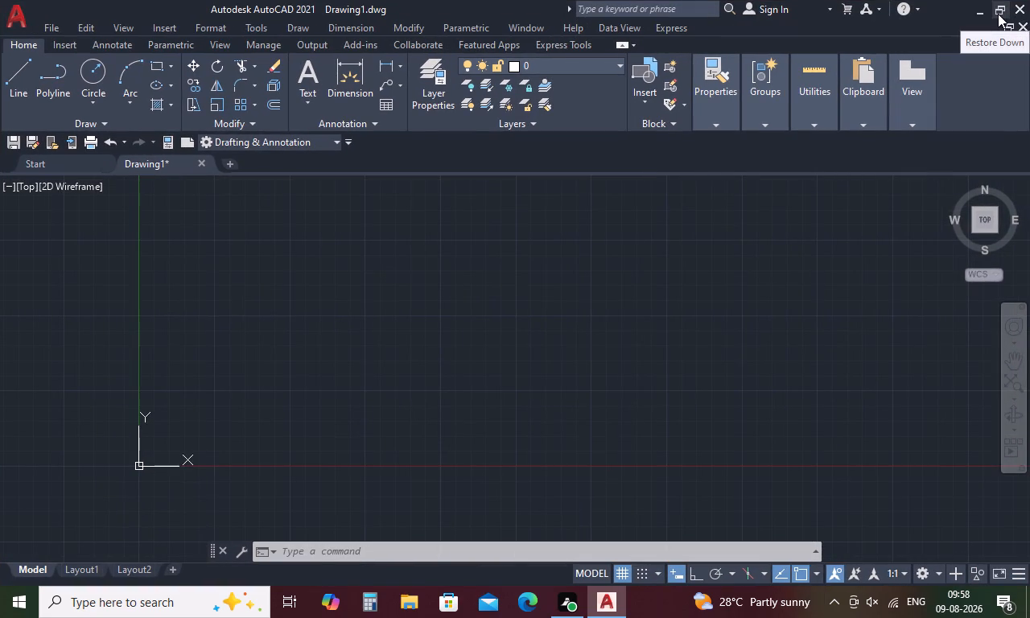
Set the drawing units to Engineering length with 0'-0.0" precision and an insertion scale in inches.
text(un)
key(space)
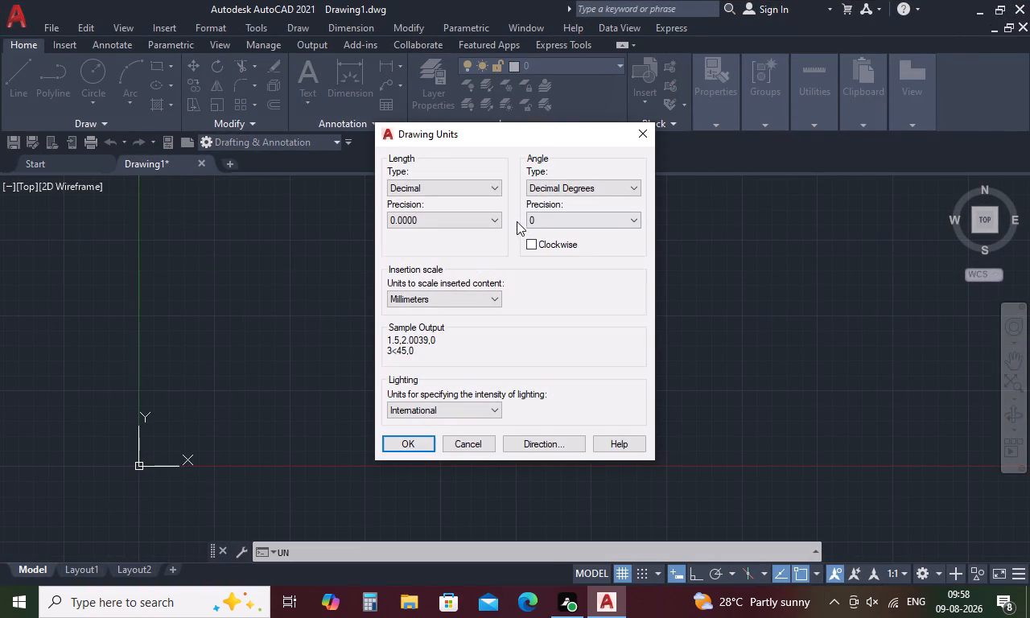
click(495, 186)
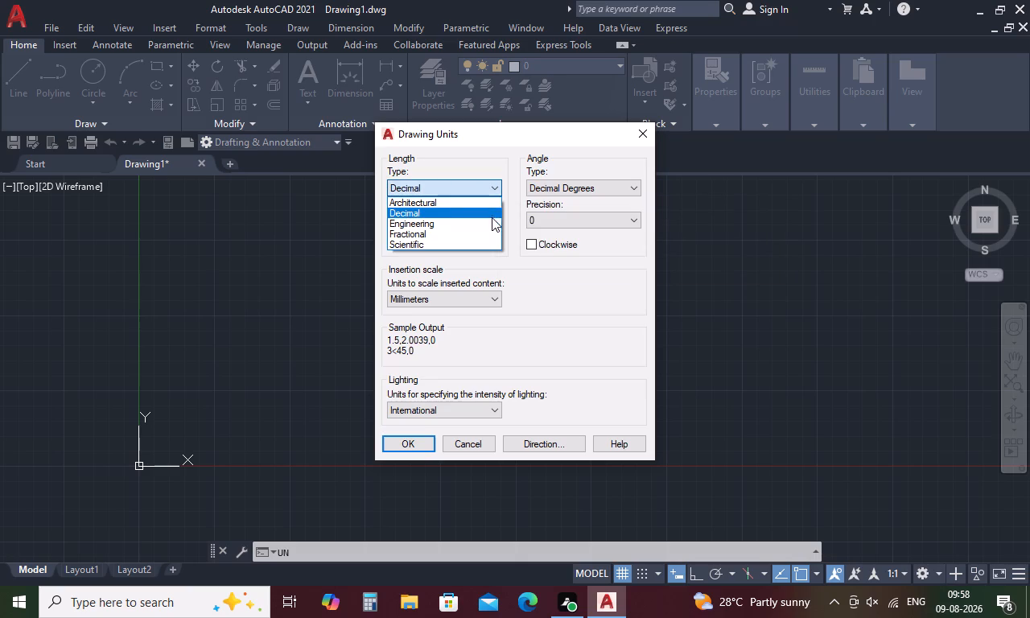
click(492, 222)
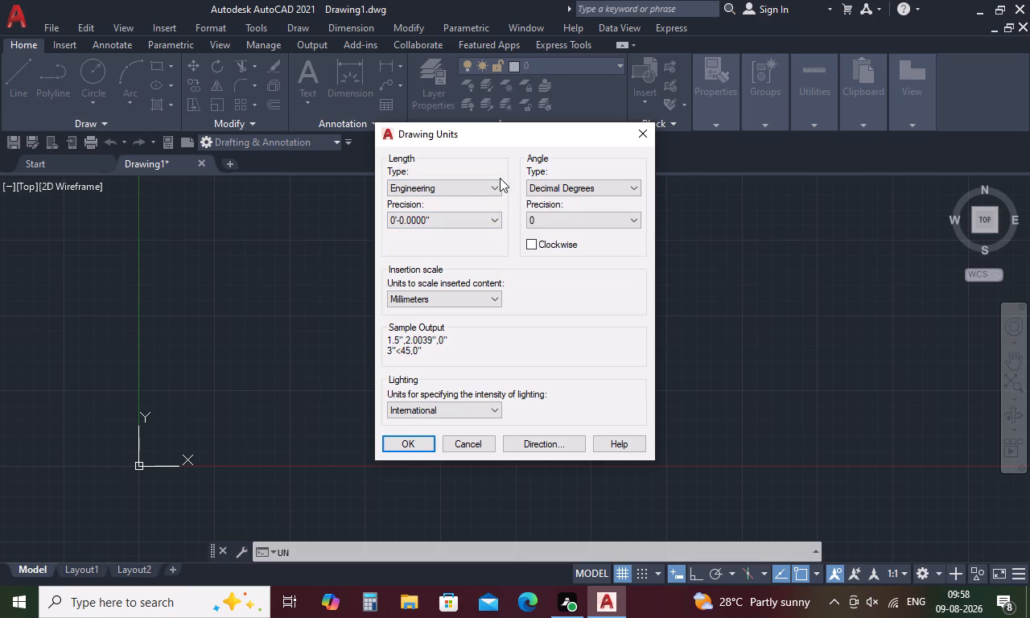
click(497, 217)
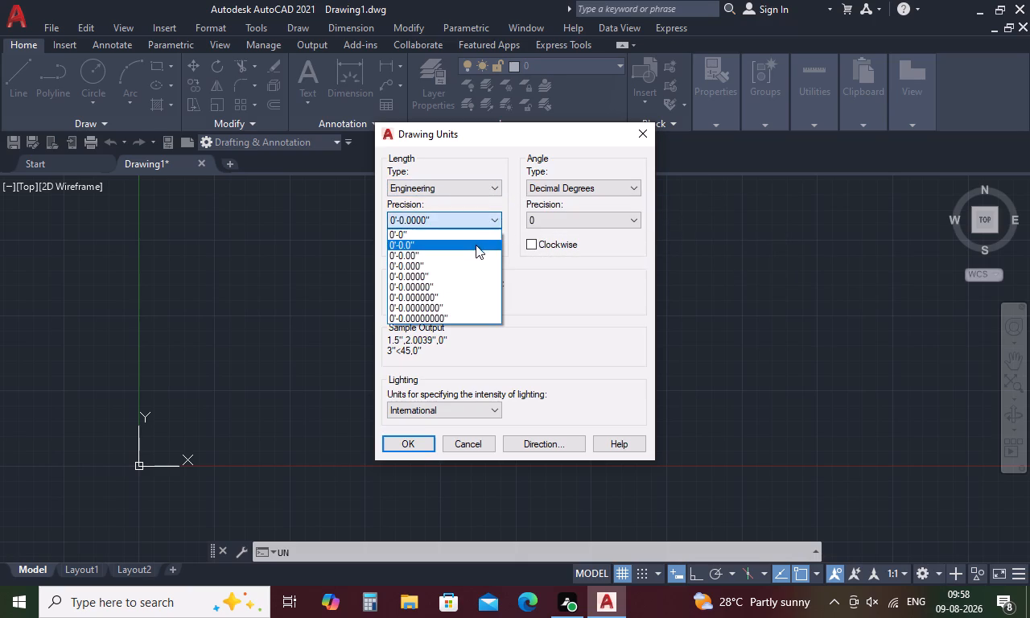
click(476, 247)
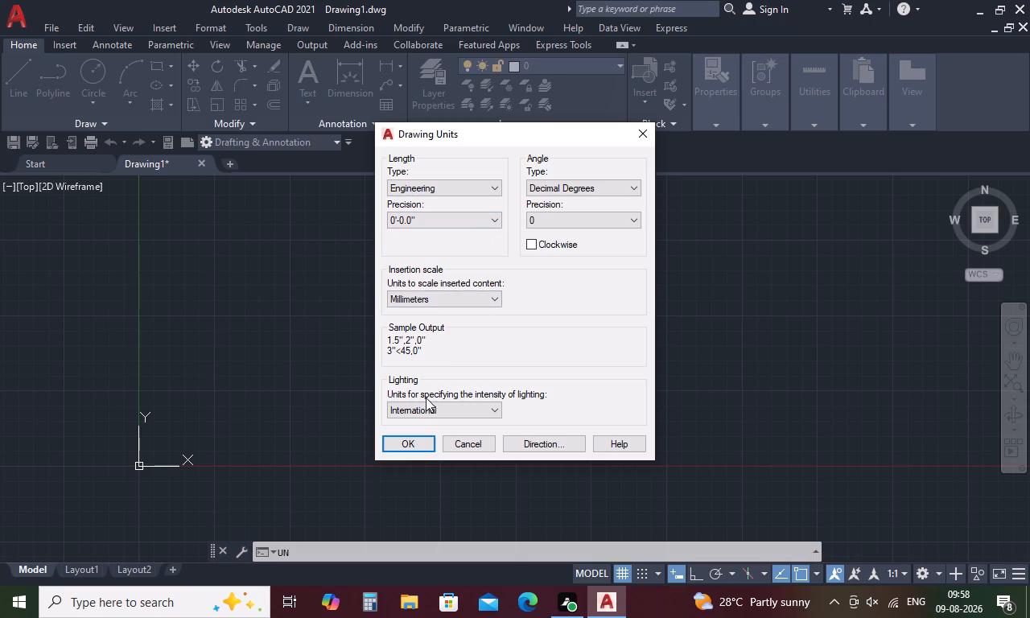
click(632, 192)
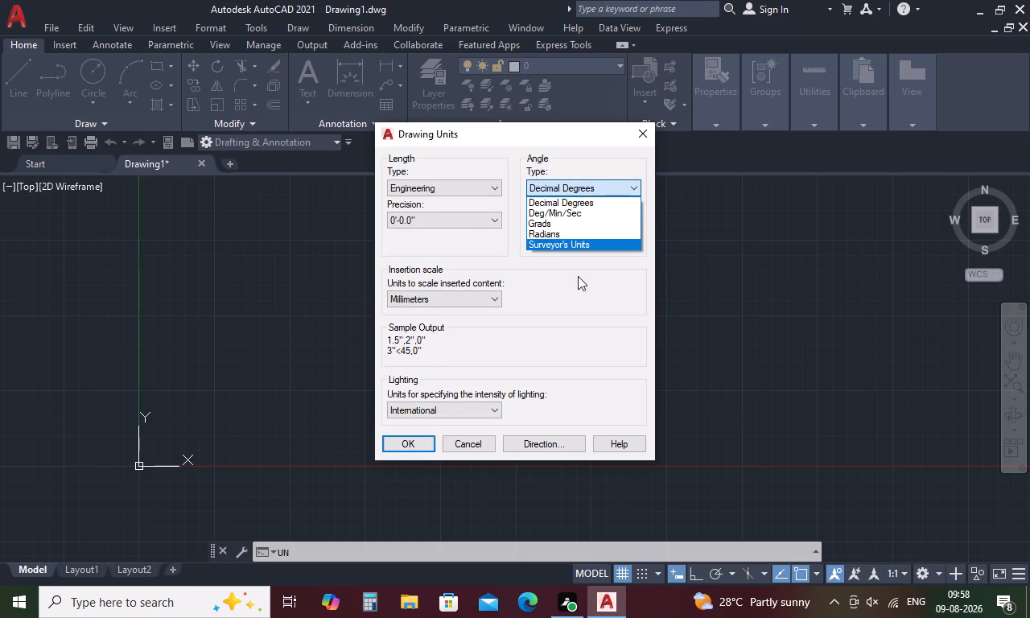
click(578, 276)
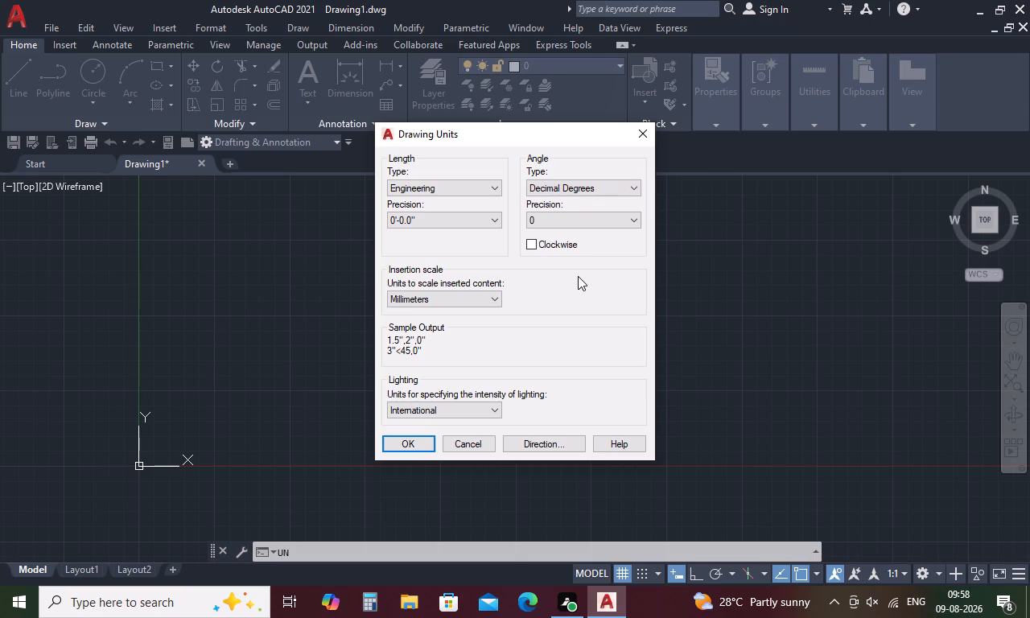
click(496, 302)
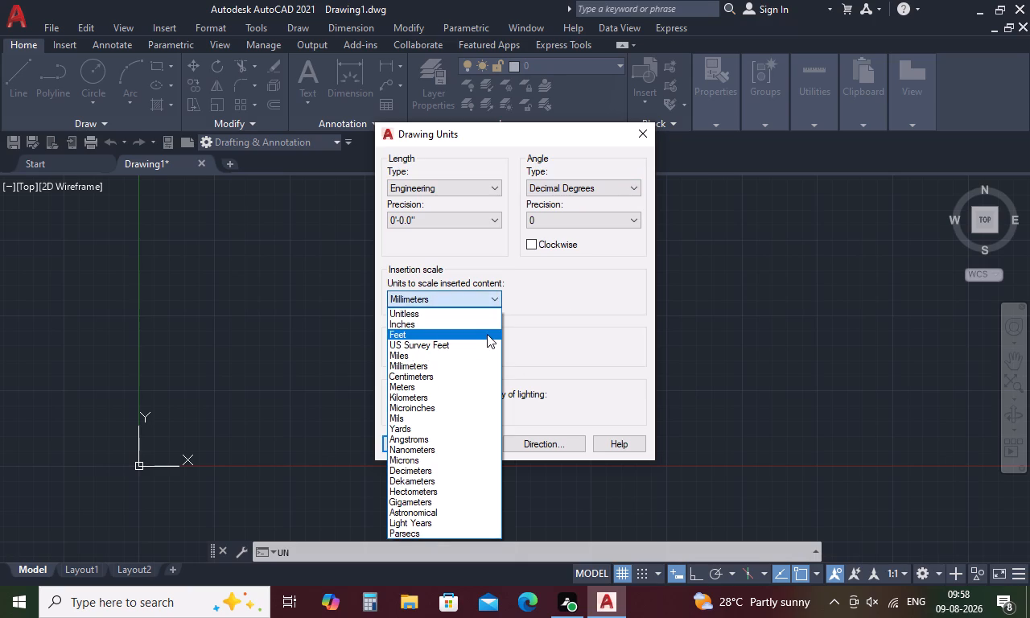
click(492, 323)
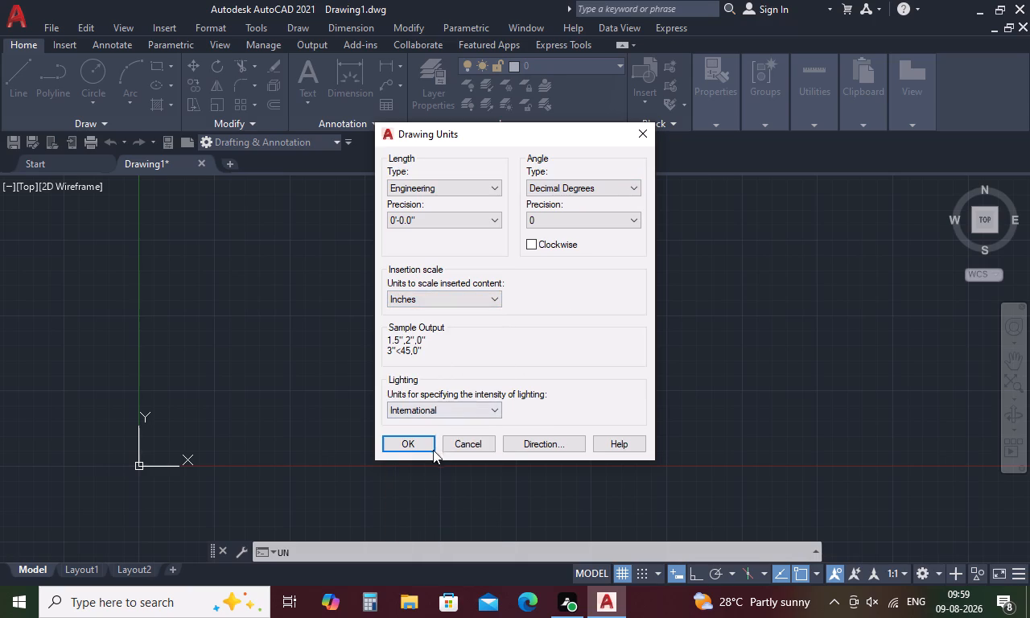
click(420, 435)
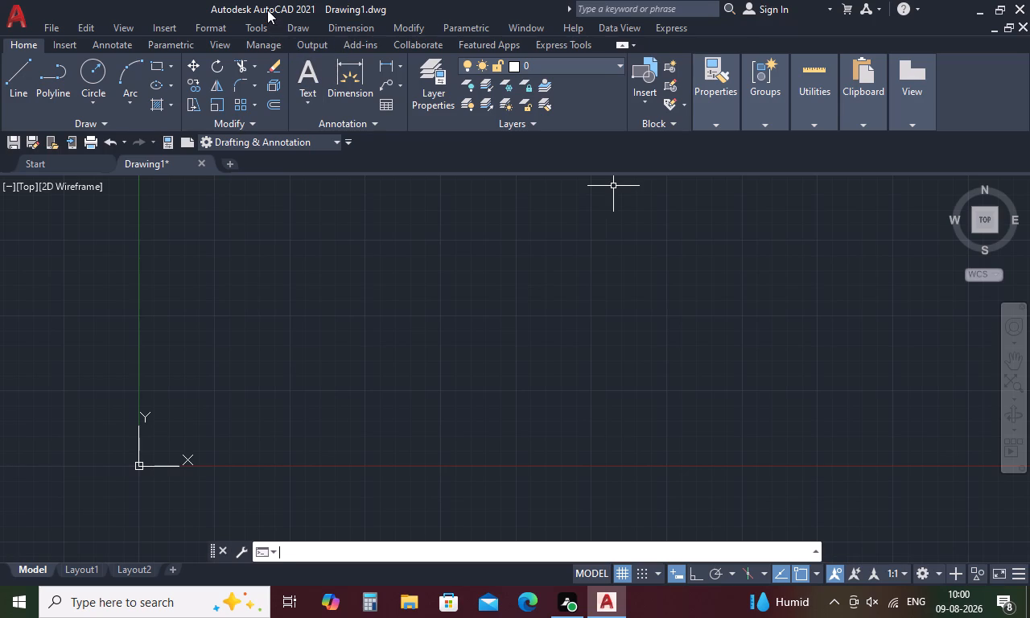
Draw a horizontal line about 1108' long above the X axis with ortho mode turned on.
key(Escape)
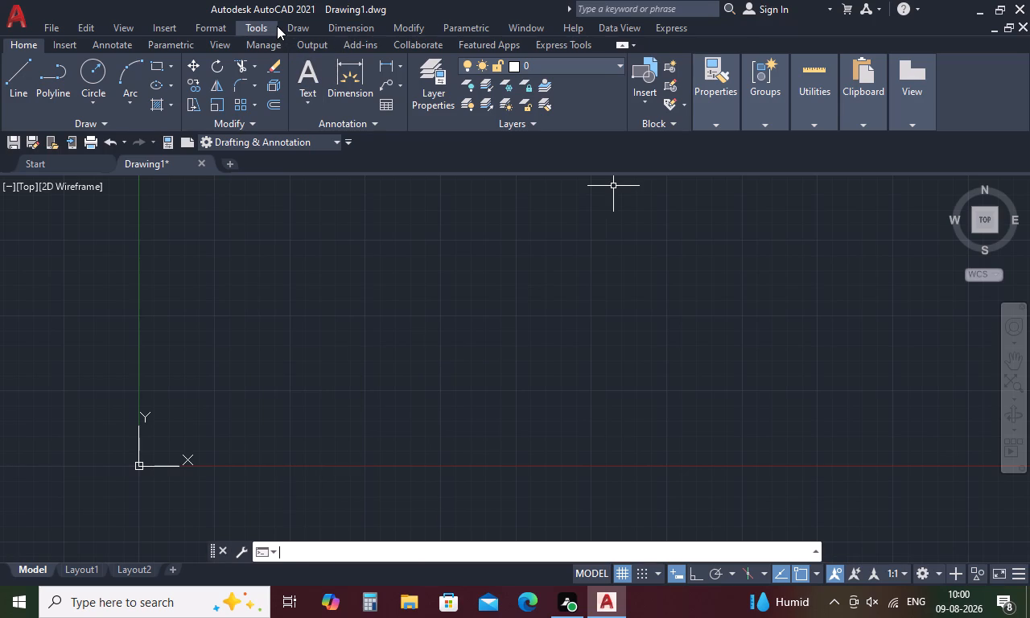
key(Escape)
text(l)
key(space)
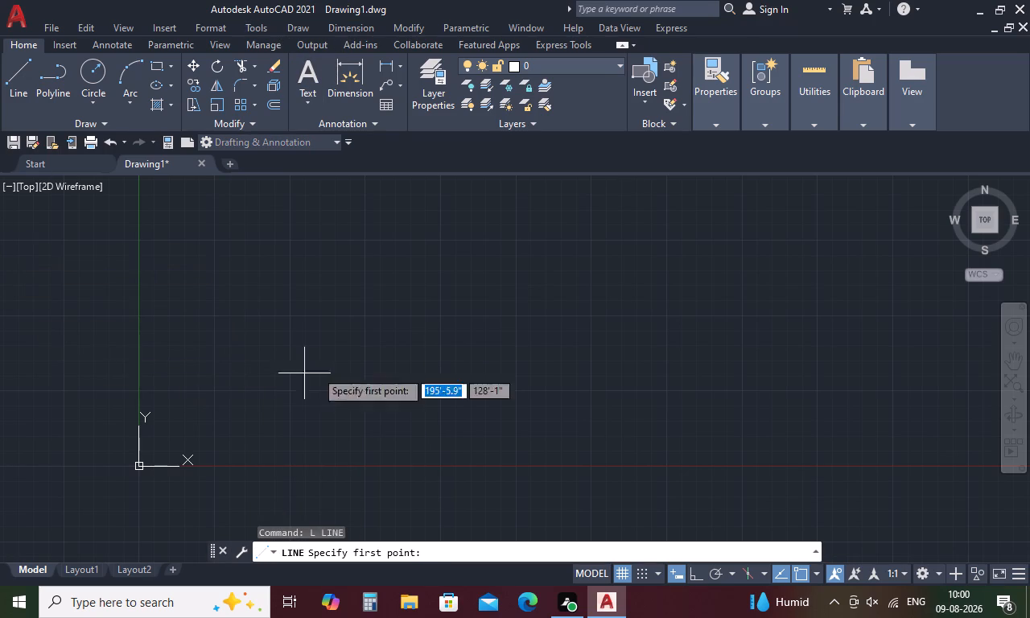
middle_drag(389, 225, 383, 416)
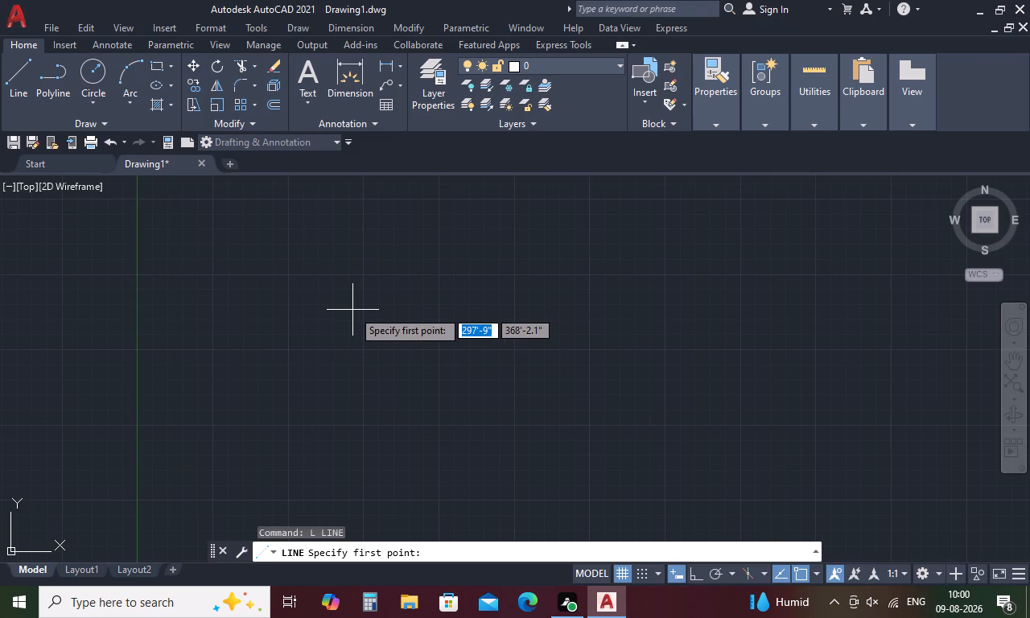
middle_drag(346, 350, 353, 245)
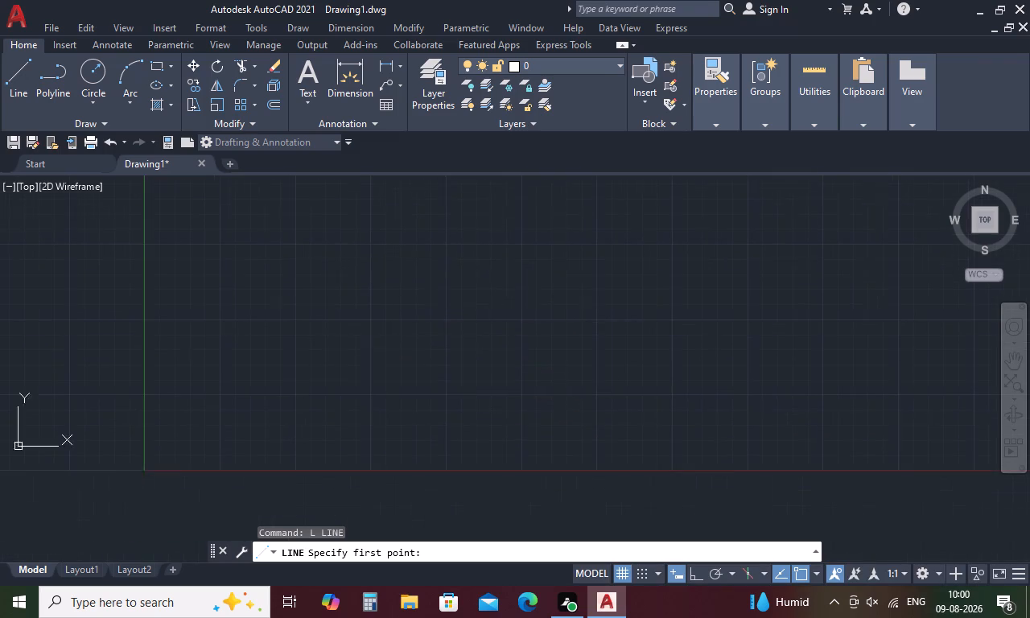
click(258, 336)
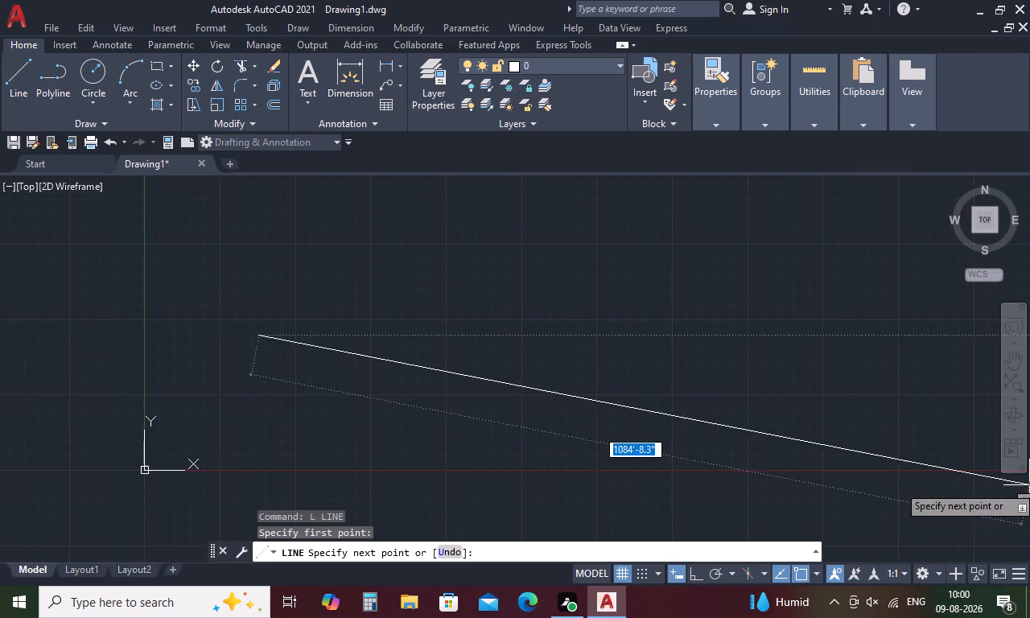
key(F8)
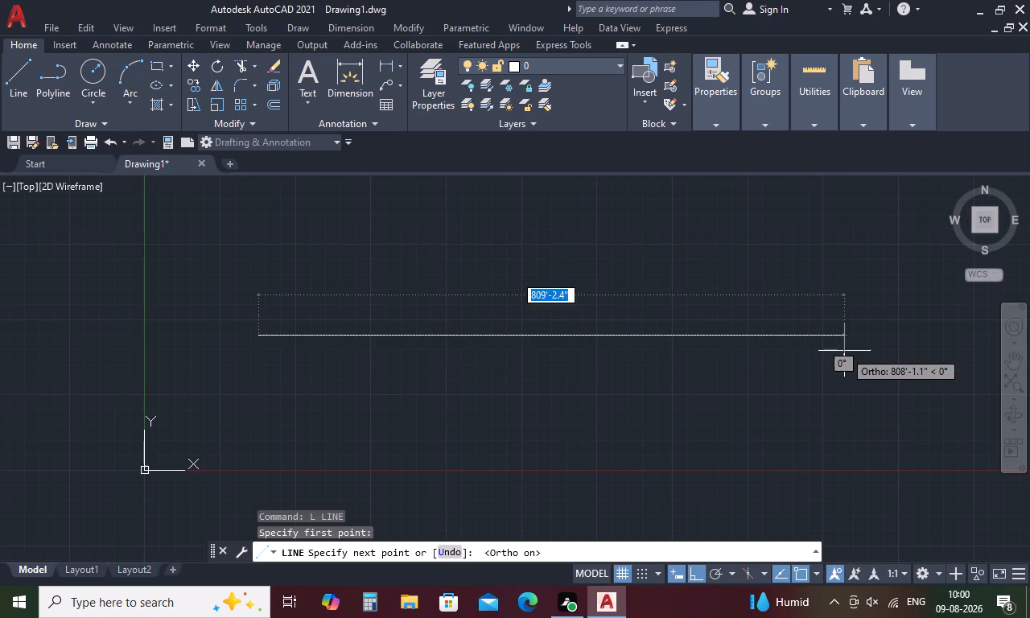
middle_drag(854, 340, 682, 405)
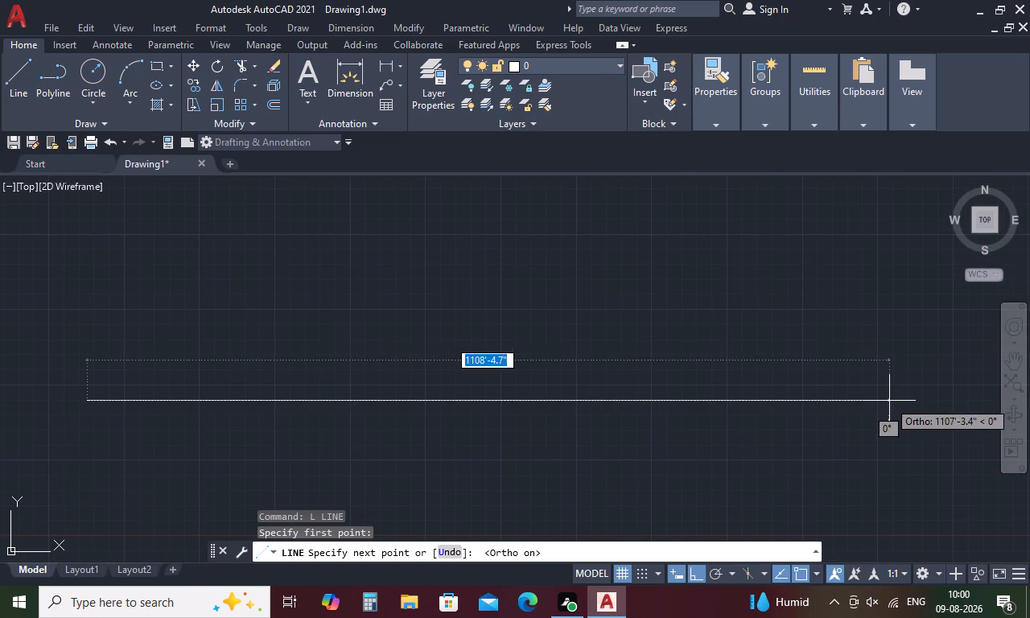
click(889, 401)
key(Escape)
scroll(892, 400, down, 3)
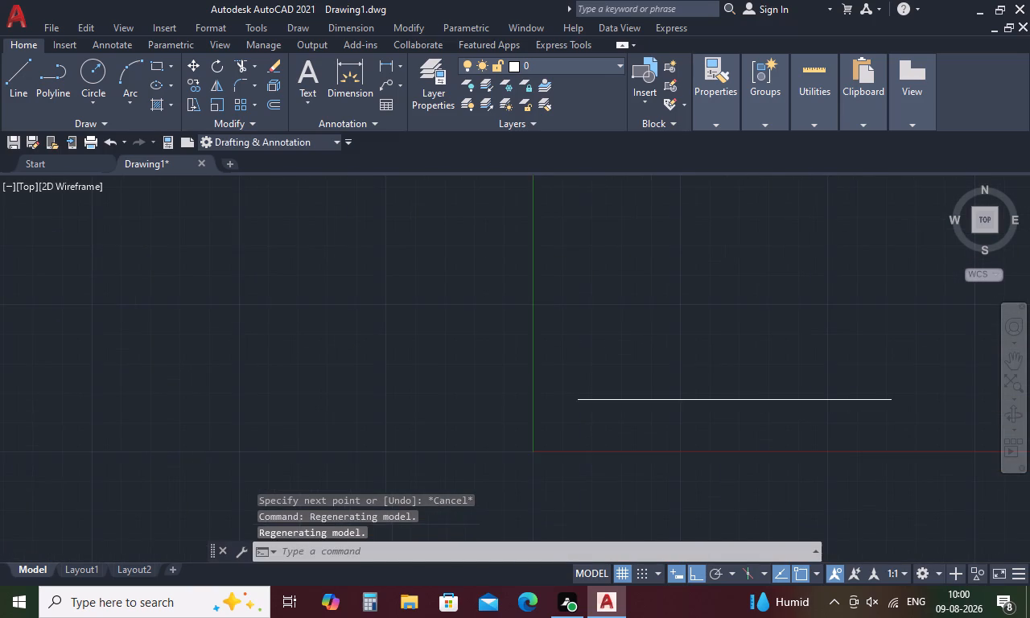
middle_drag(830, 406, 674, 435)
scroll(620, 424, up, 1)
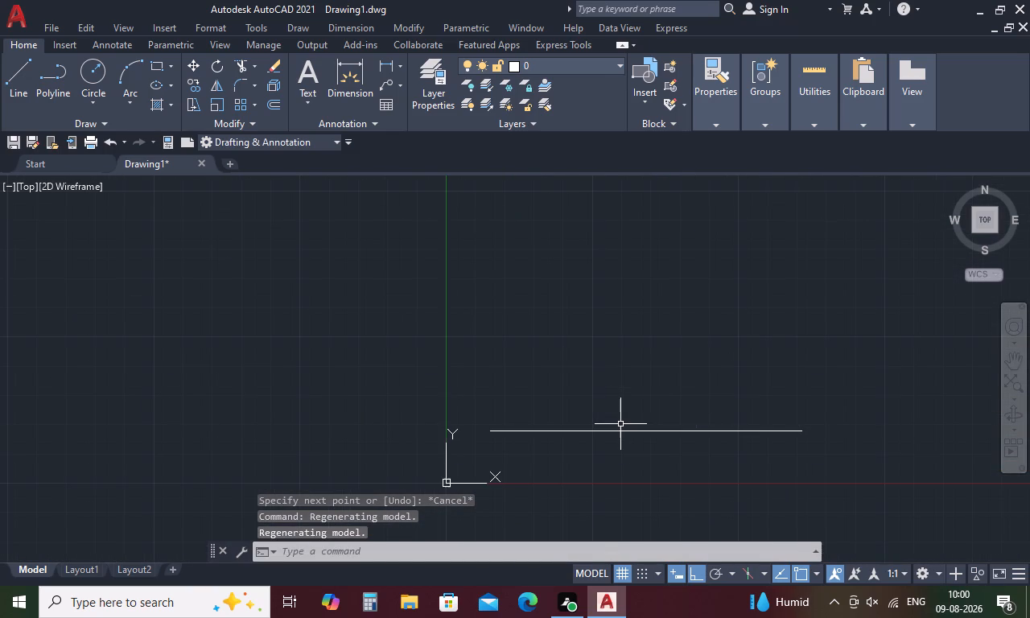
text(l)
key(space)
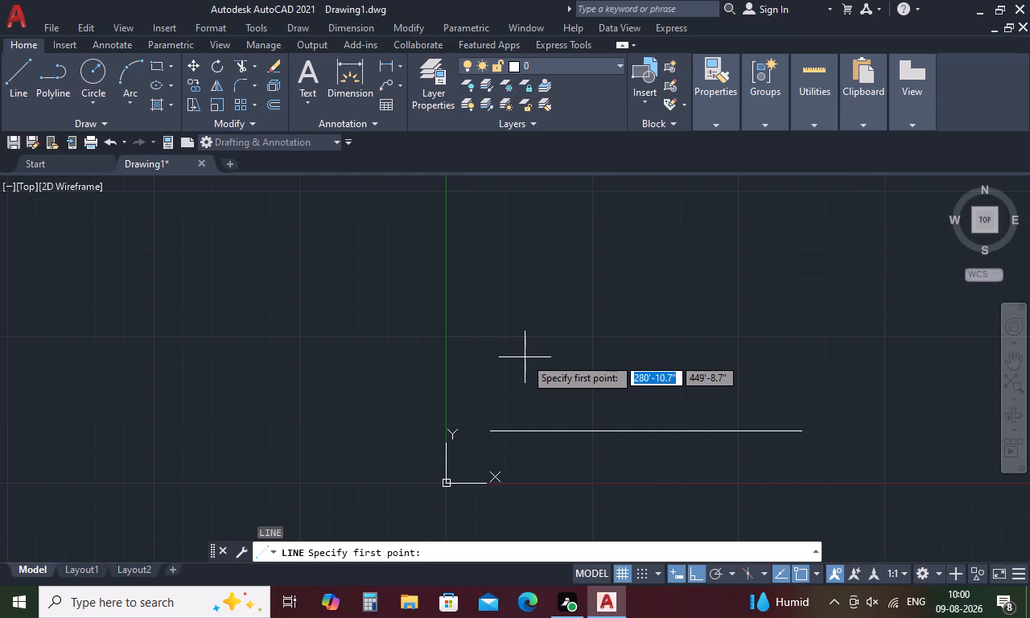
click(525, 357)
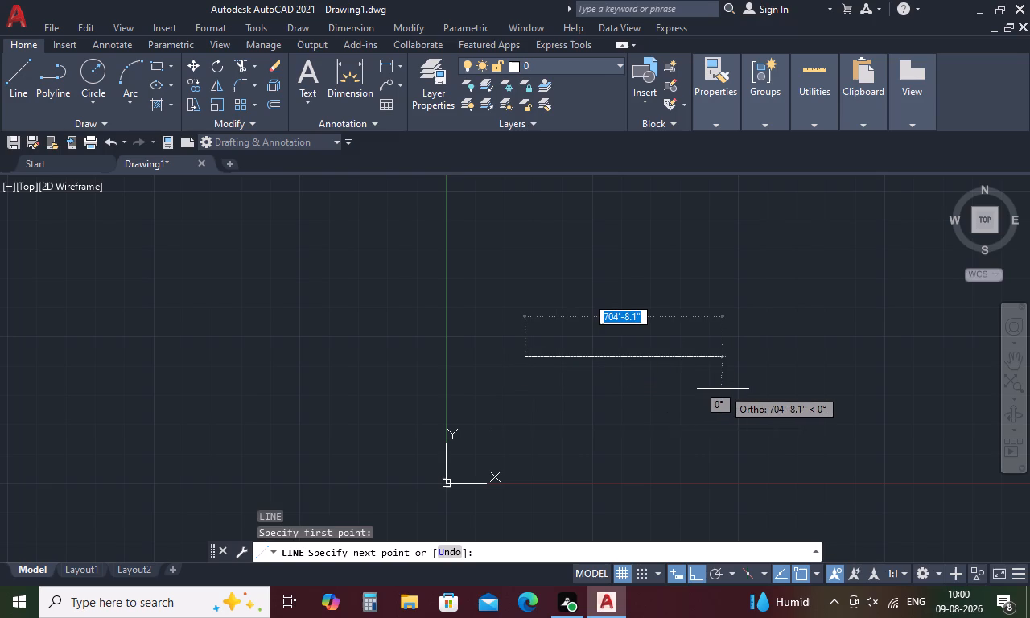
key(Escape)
Turn off the drawing grid.
text(l)
key(space)
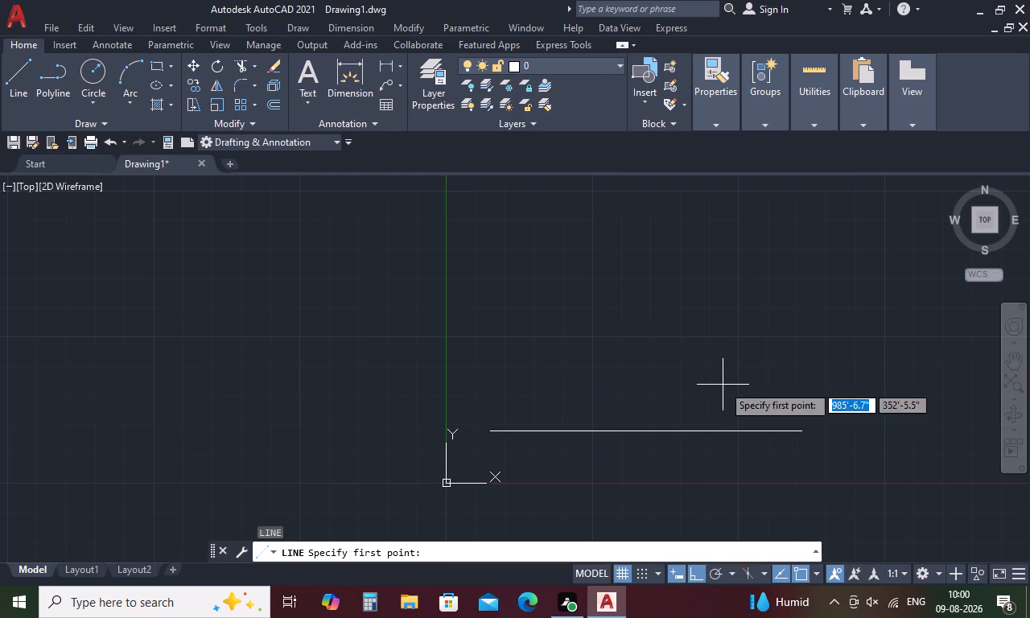
click(621, 566)
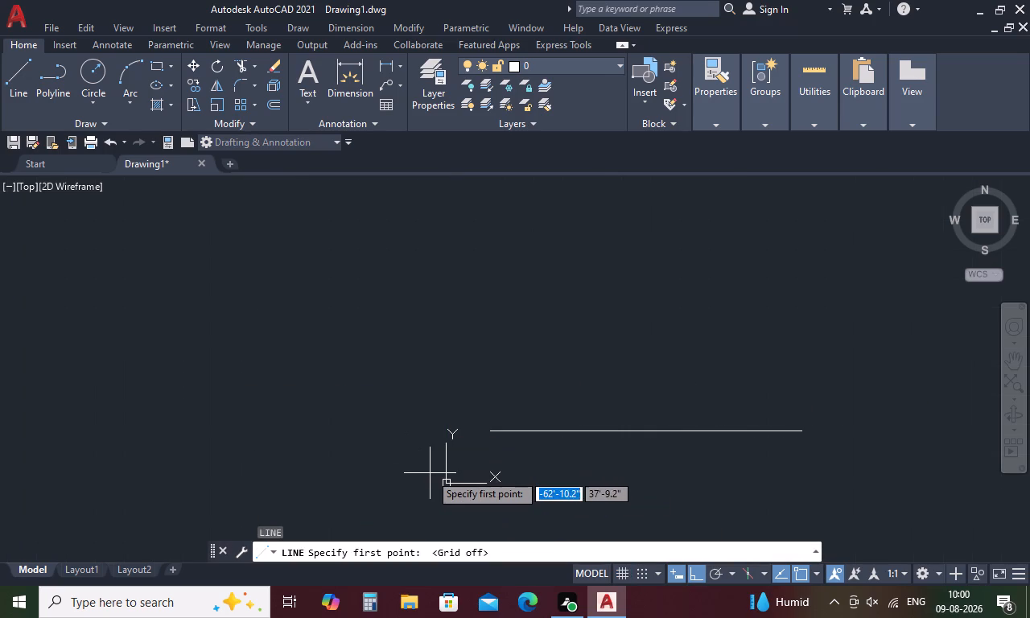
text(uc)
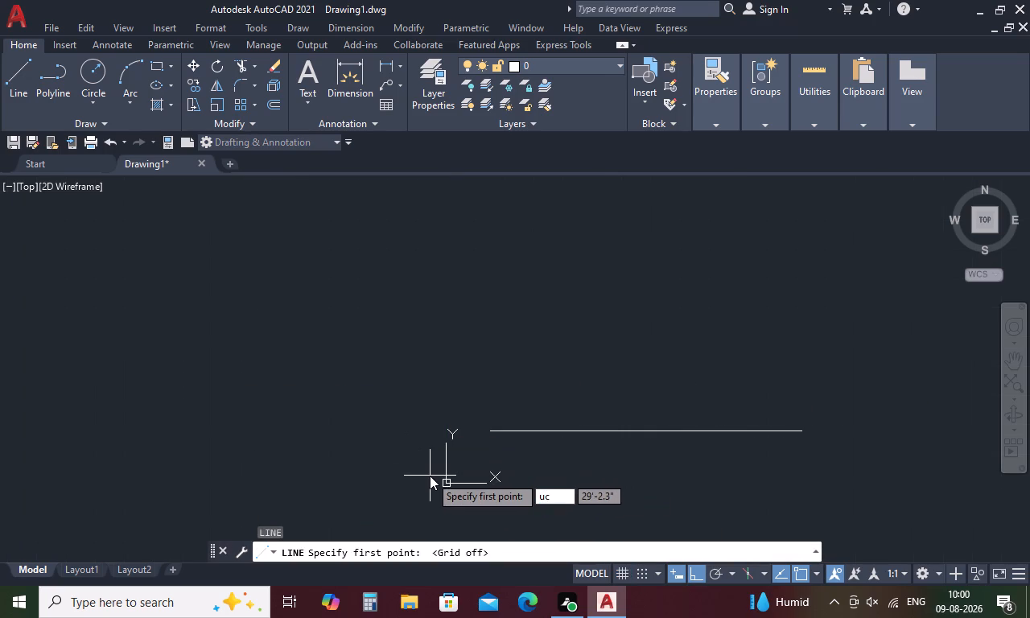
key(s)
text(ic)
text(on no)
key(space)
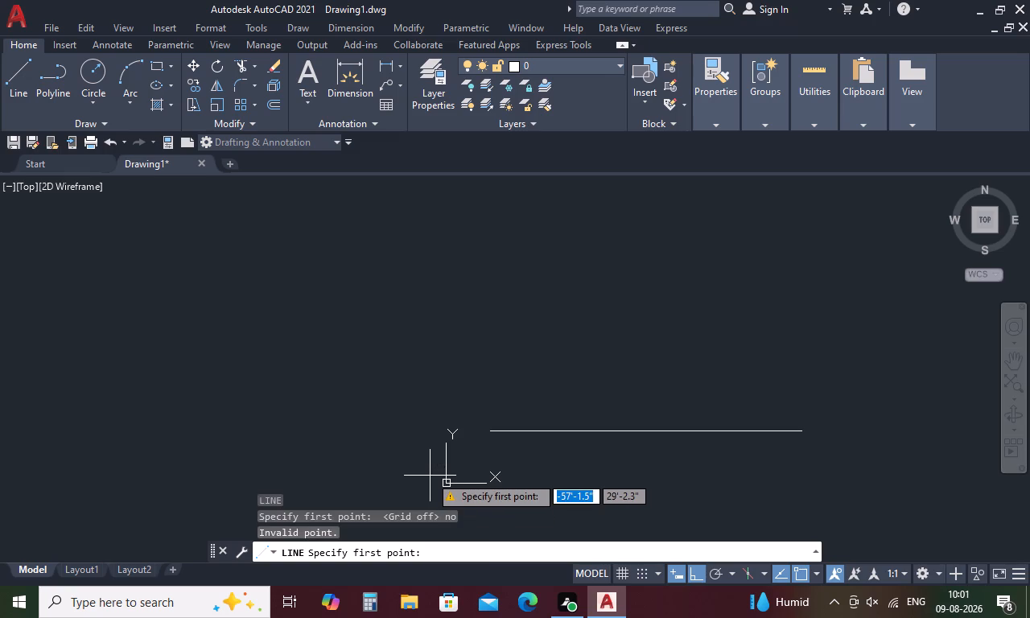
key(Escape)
Turn off the display of the UCS icon.
key(u)
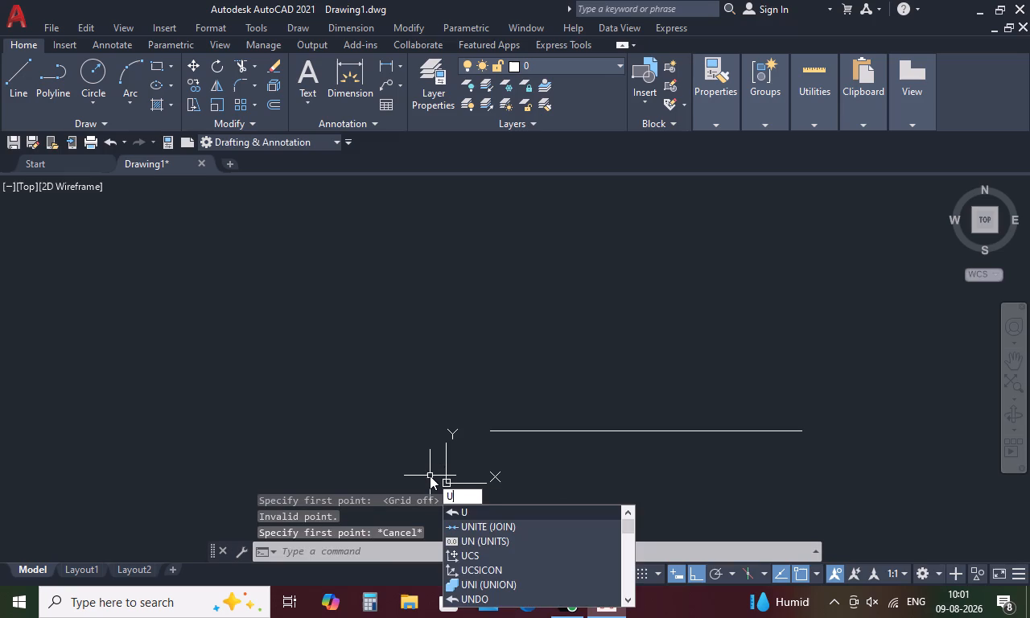
text(csi)
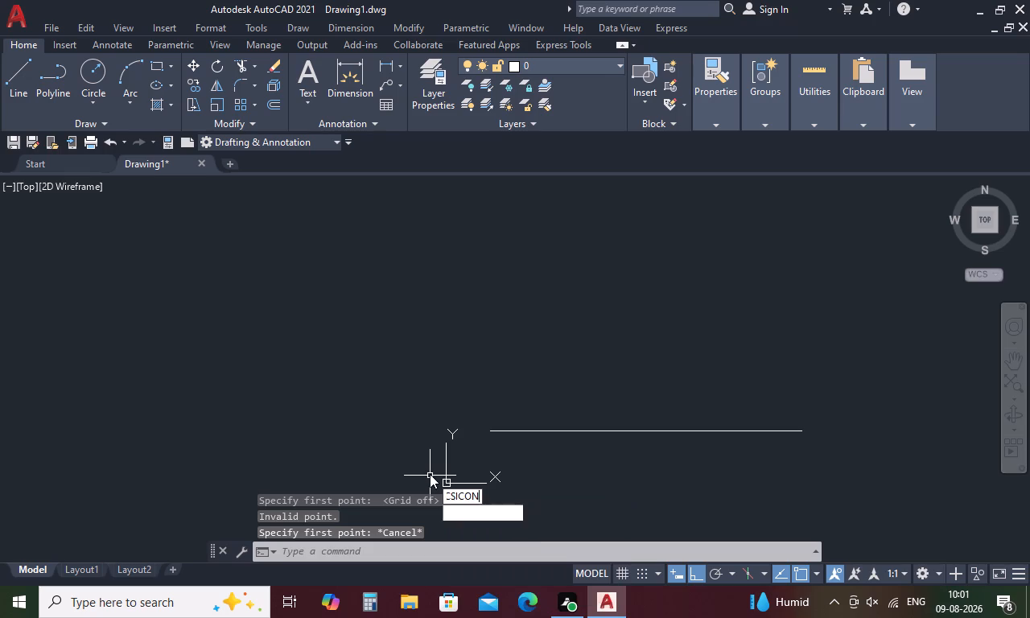
key(c)
key(o)
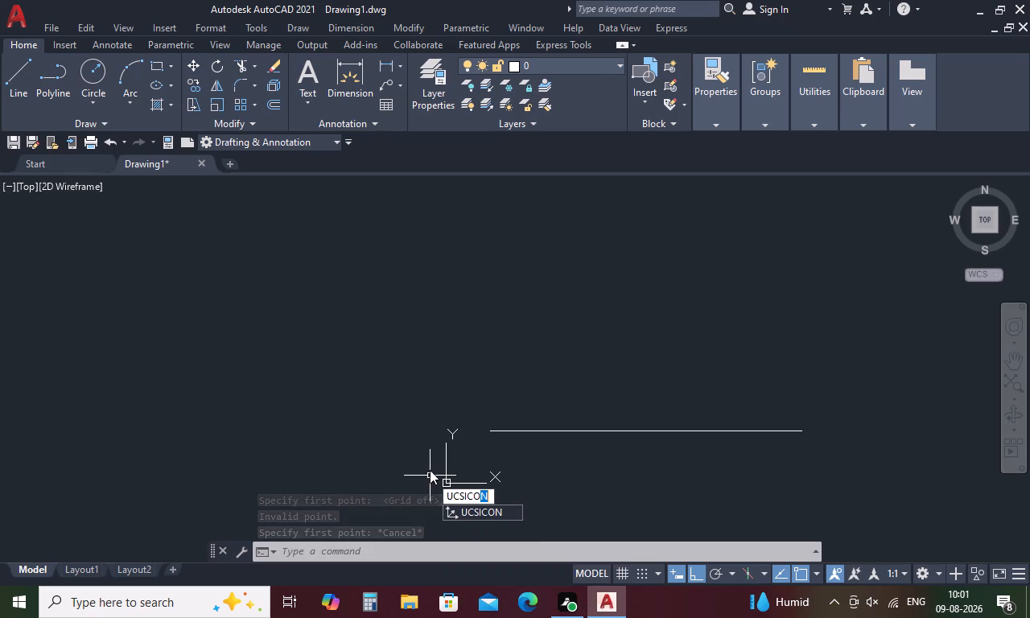
click(478, 511)
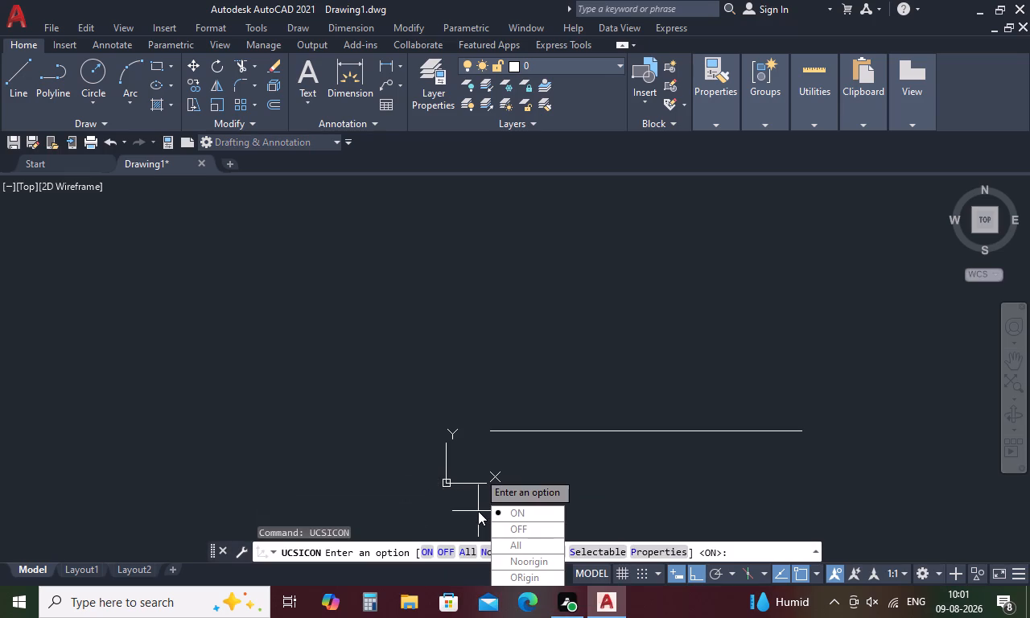
drag(505, 527, 478, 511)
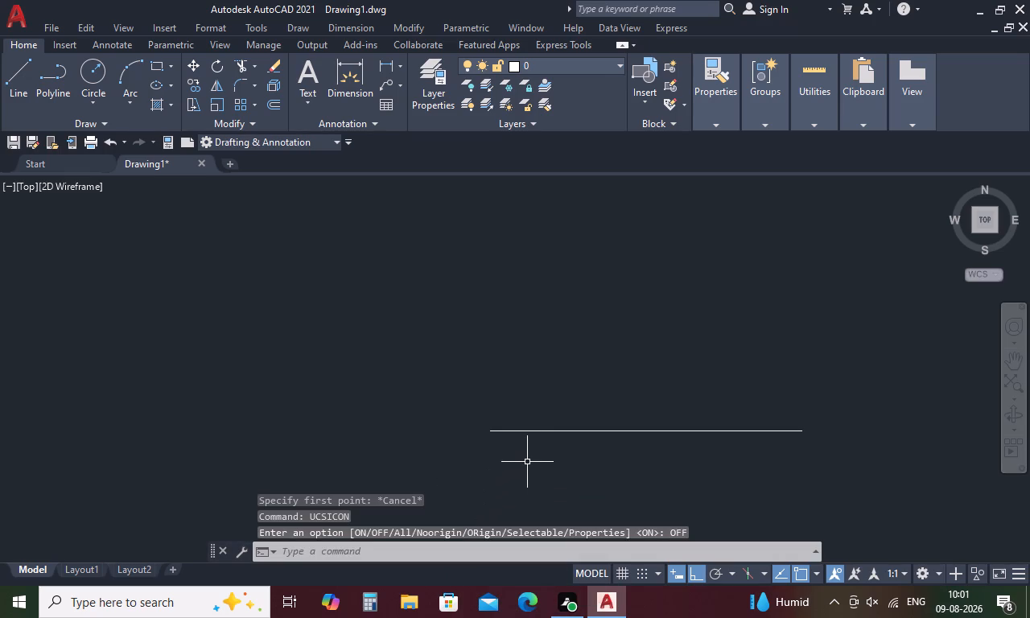
key(Escape)
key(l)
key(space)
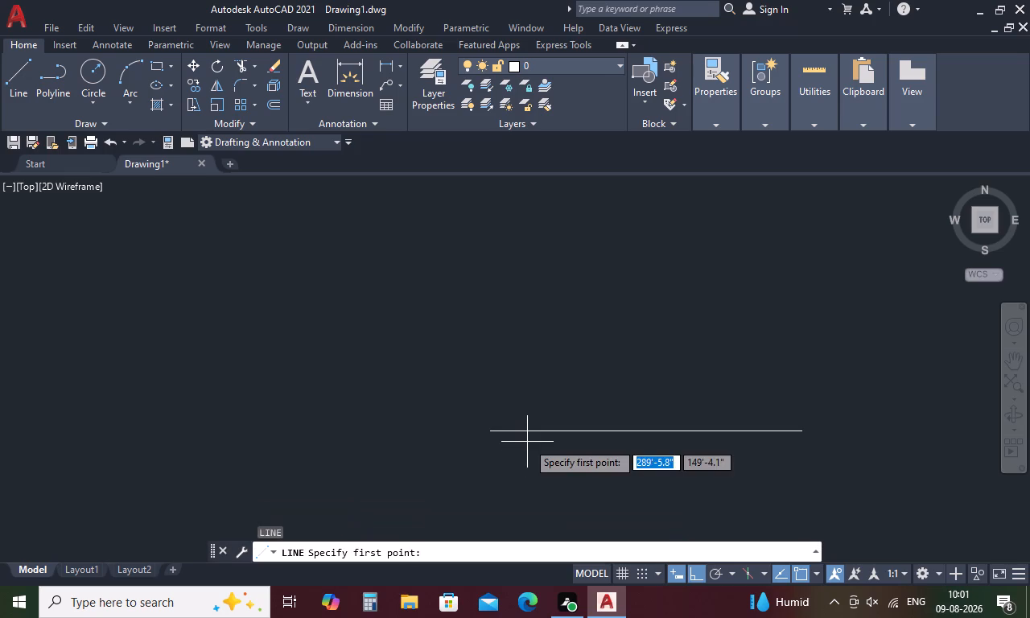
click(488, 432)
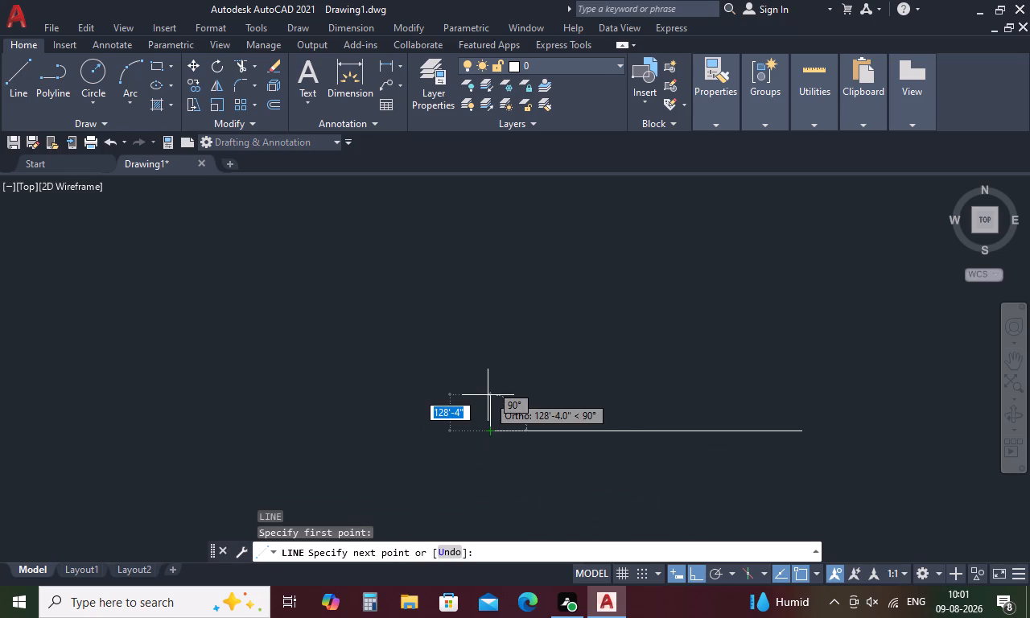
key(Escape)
Draw a 1' horizontal line running left above the long line, continuing with a 7" vertical line downward from its end.
text(l)
key(space)
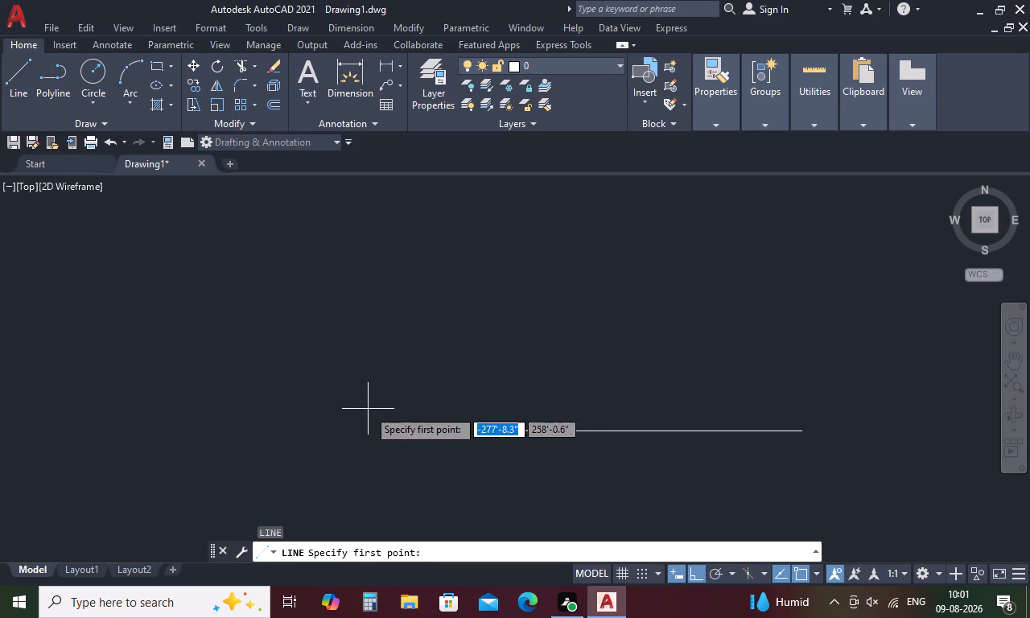
drag(499, 374, 478, 375)
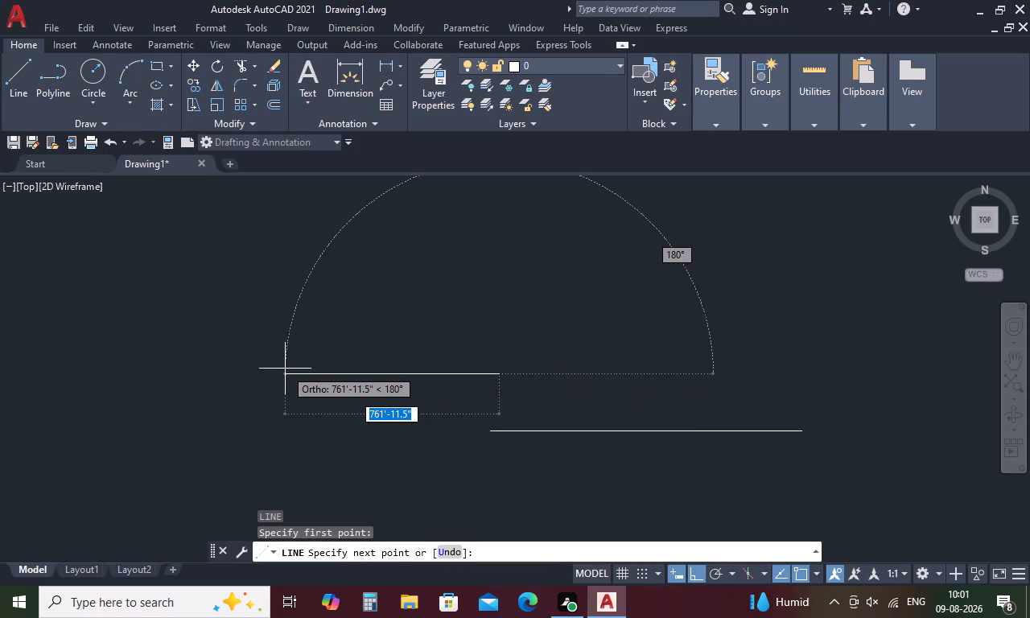
text(1')
key(space)
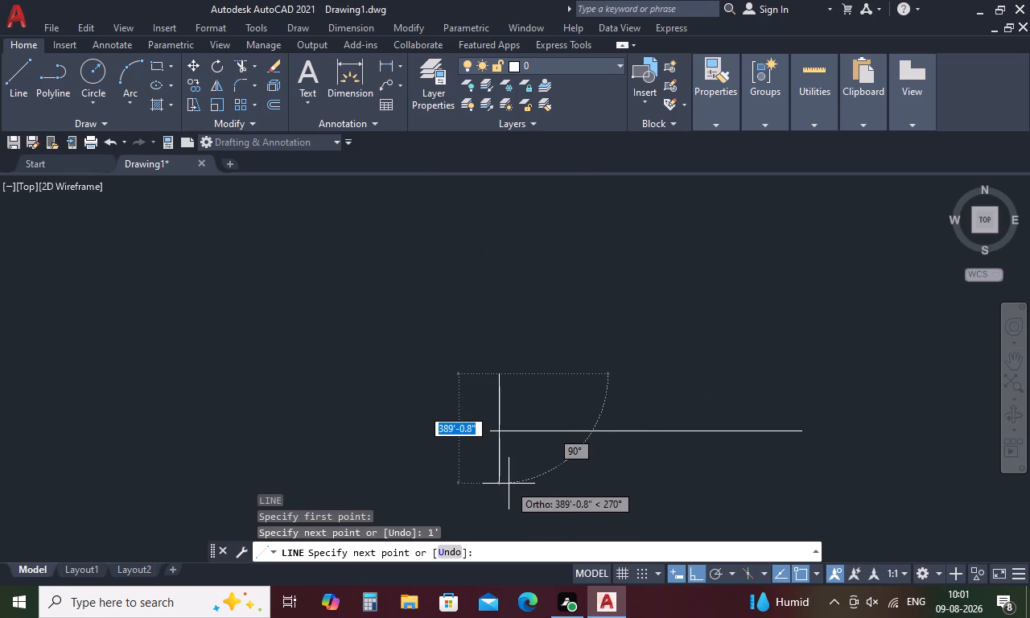
key(7)
key(shift+quotedbl)
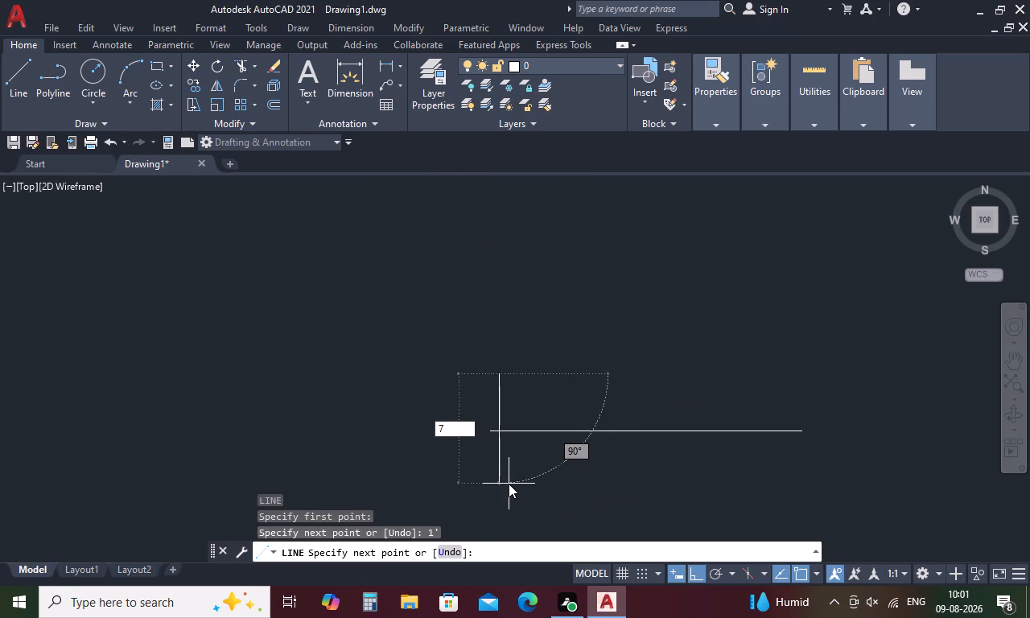
key(space)
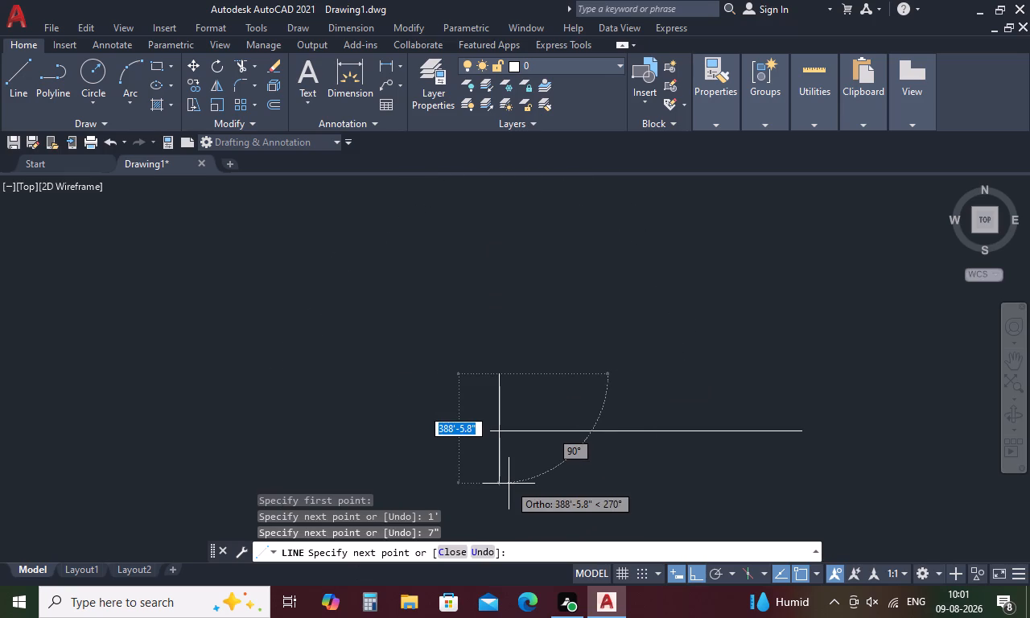
key(Escape)
Delete the long horizontal line below the small L-shaped profile.
scroll(496, 377, up, 3)
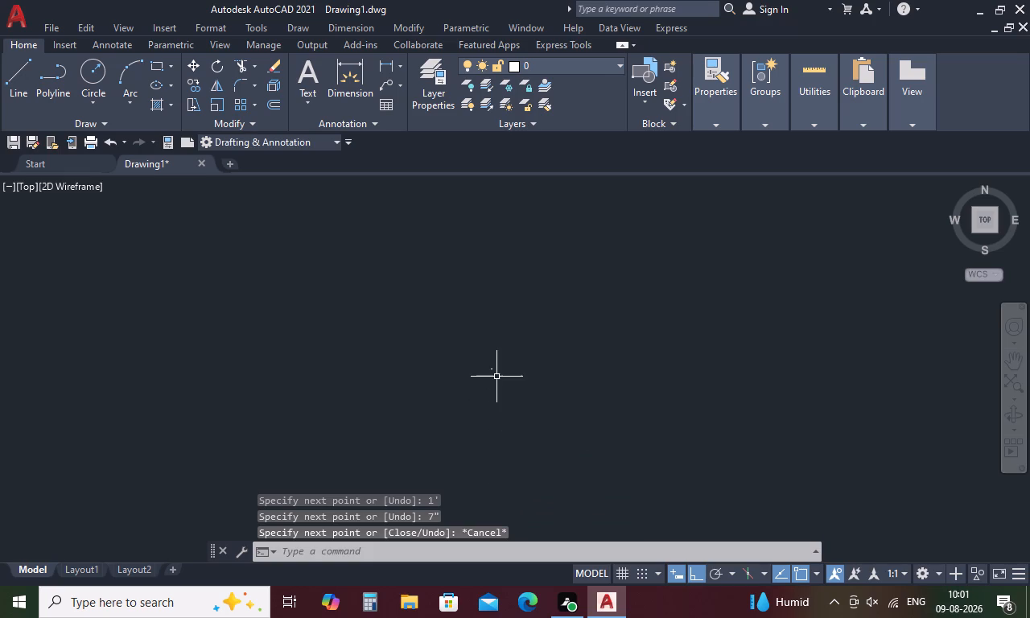
scroll(481, 368, up, 9)
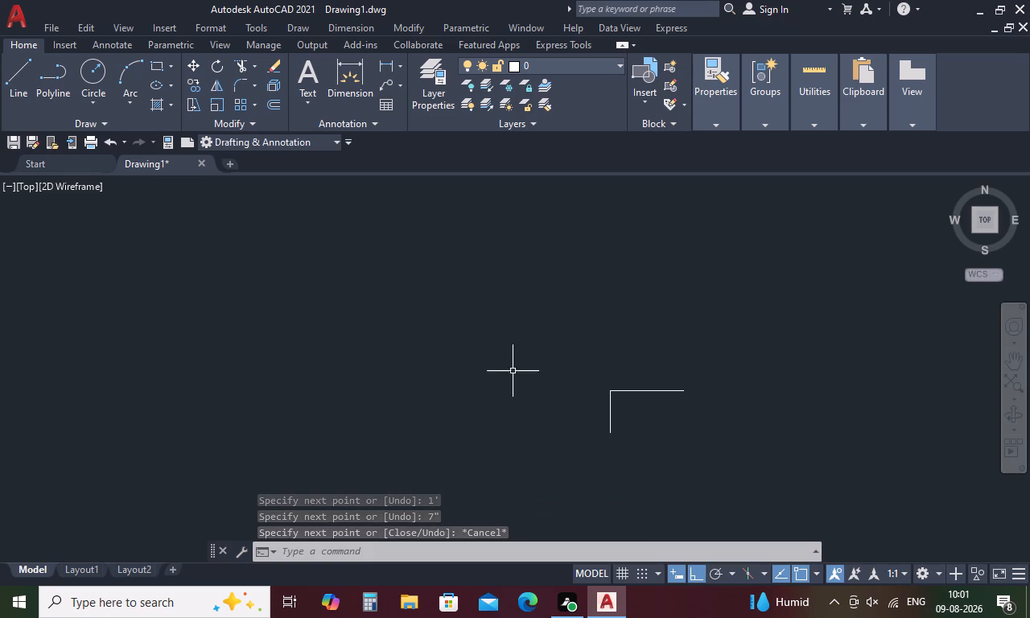
middle_drag(625, 410, 569, 357)
scroll(554, 357, down, 8)
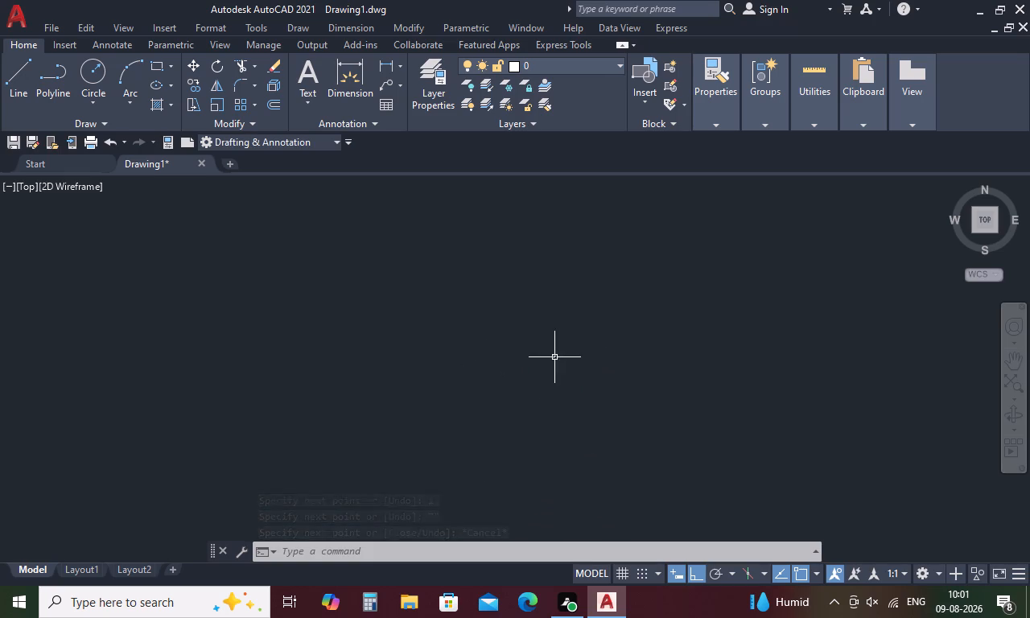
scroll(553, 412, down, 3)
click(581, 483)
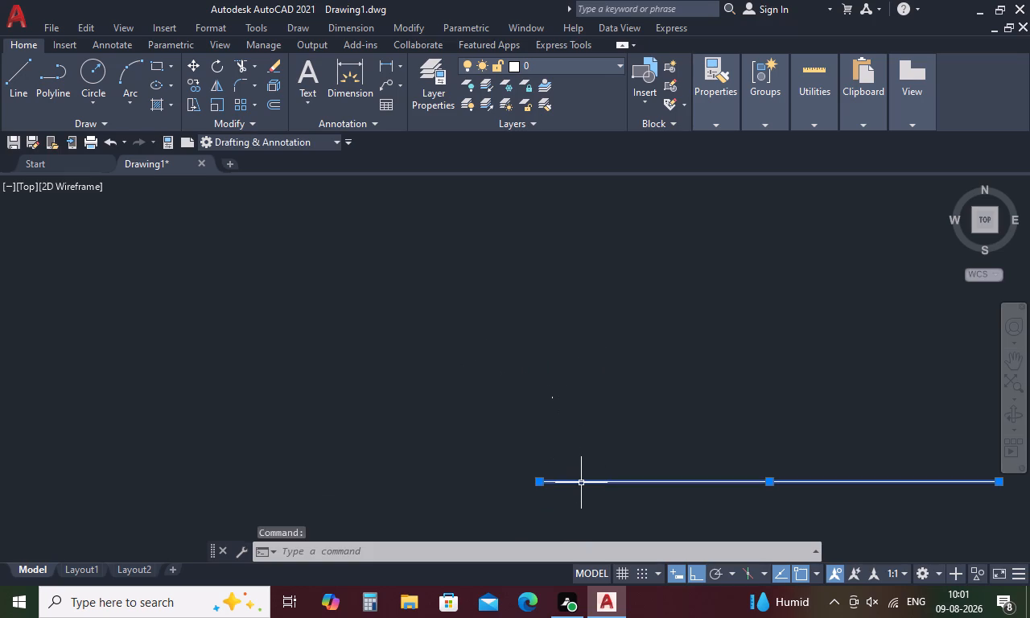
key(Delete)
Offset the 1' horizontal line downward and the 7" vertical line to the right, each by 1".
scroll(558, 390, up, 4)
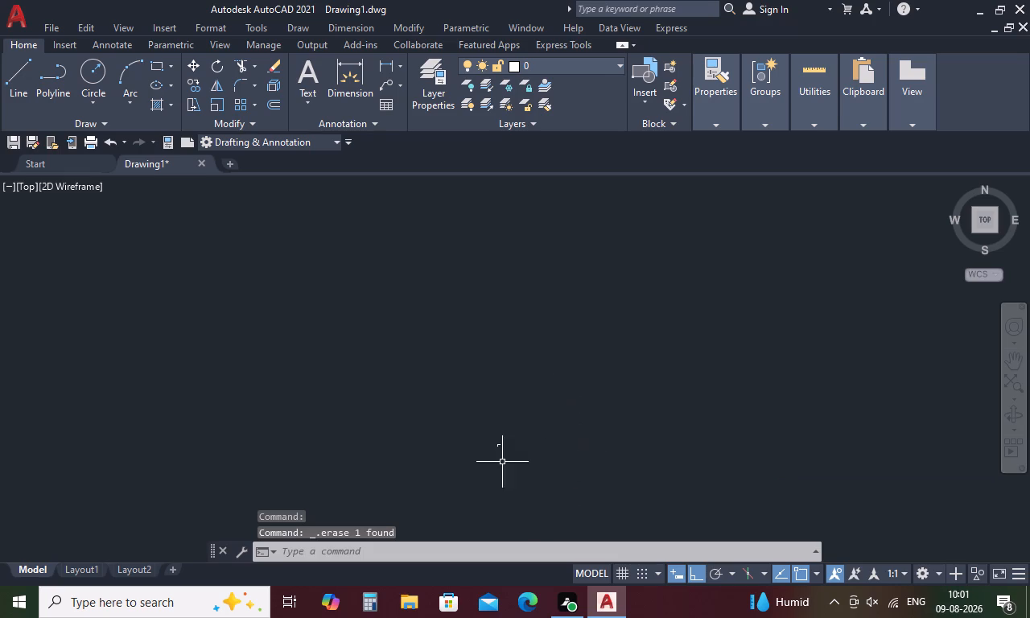
scroll(494, 463, up, 6)
scroll(498, 373, up, 3)
middle_drag(498, 373, 492, 490)
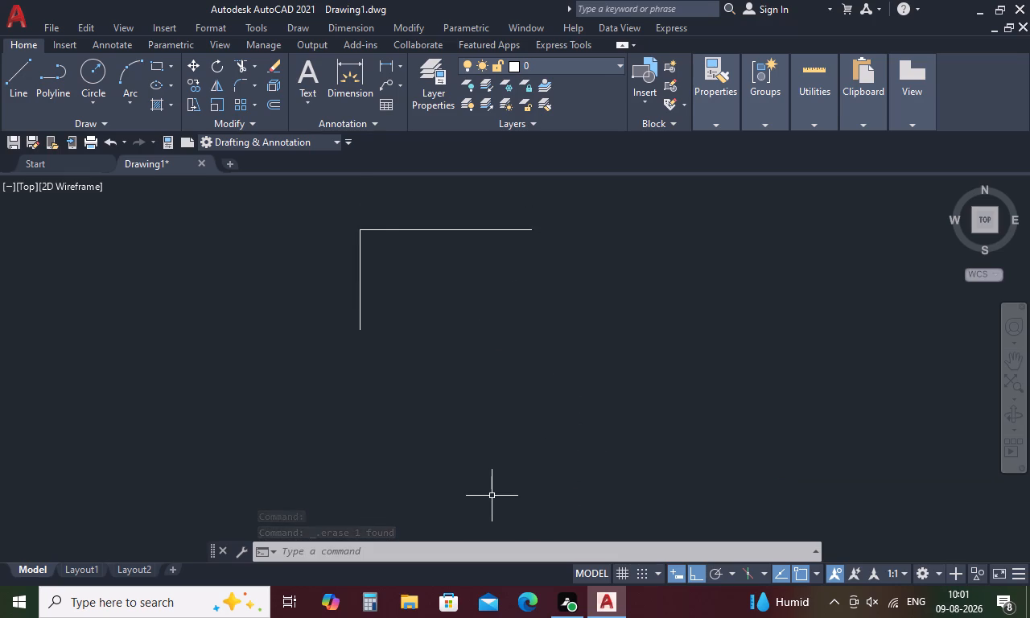
key(o)
key(space)
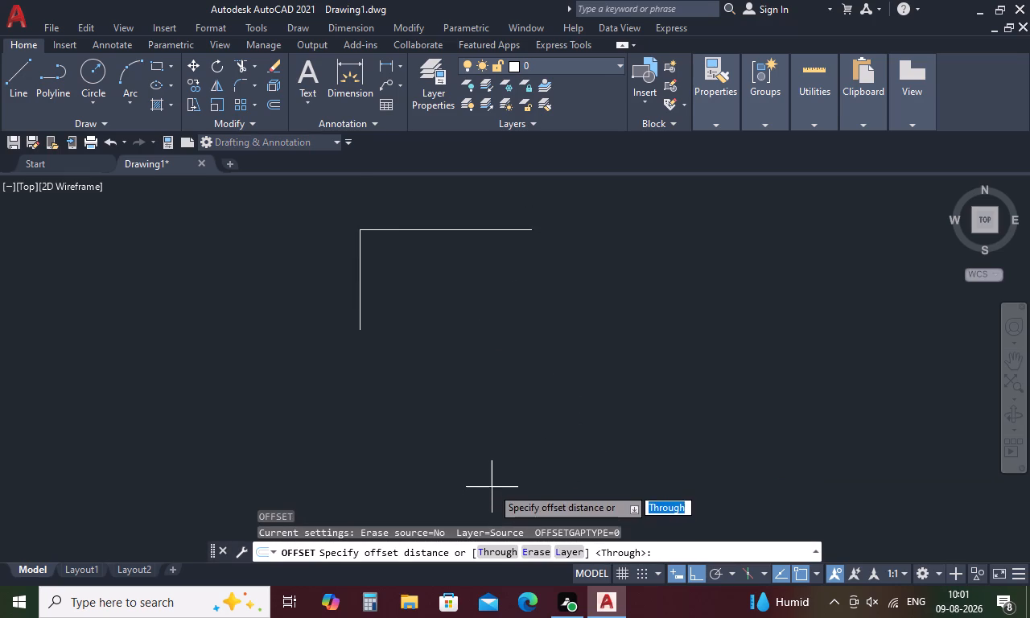
text(1)
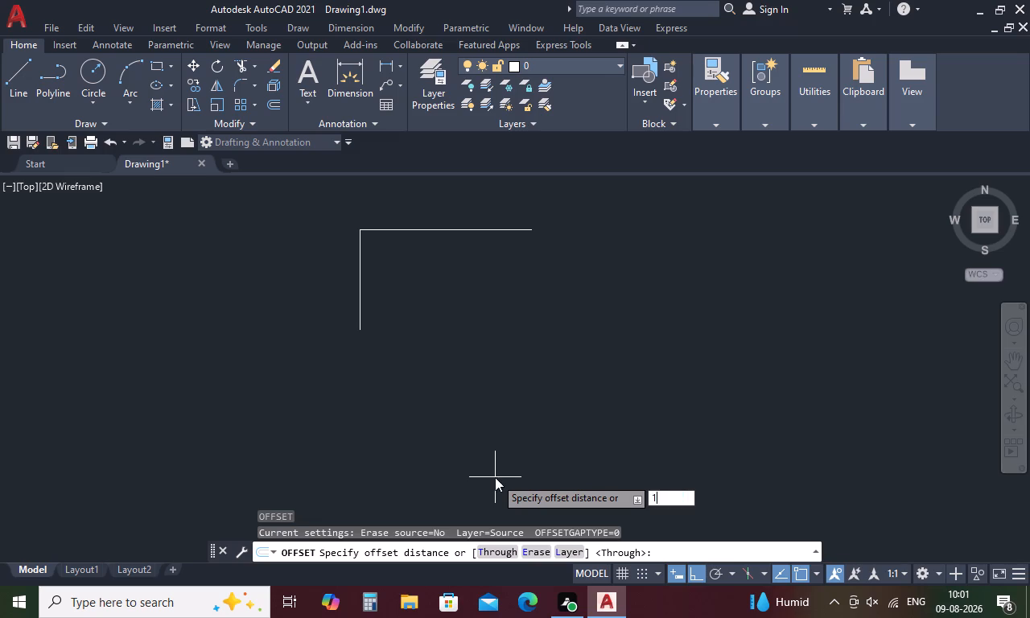
key(space)
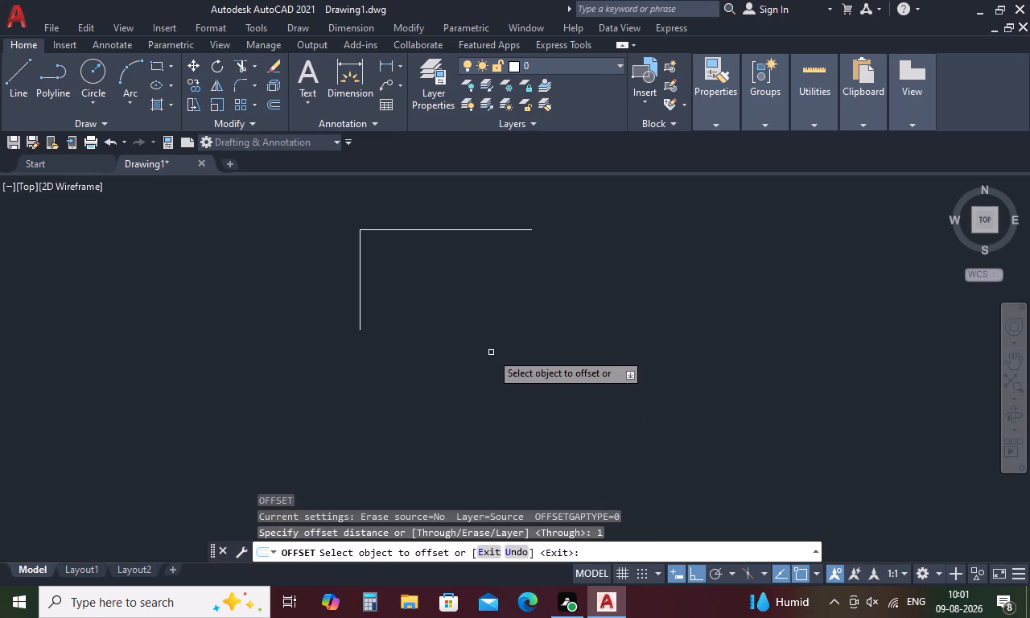
click(502, 230)
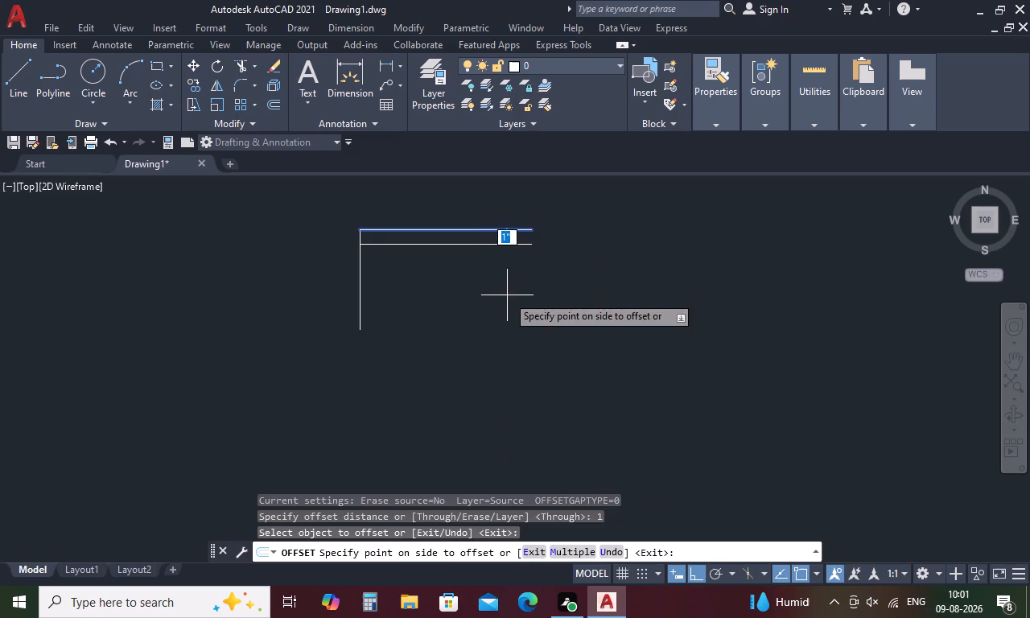
click(507, 295)
click(361, 269)
click(389, 270)
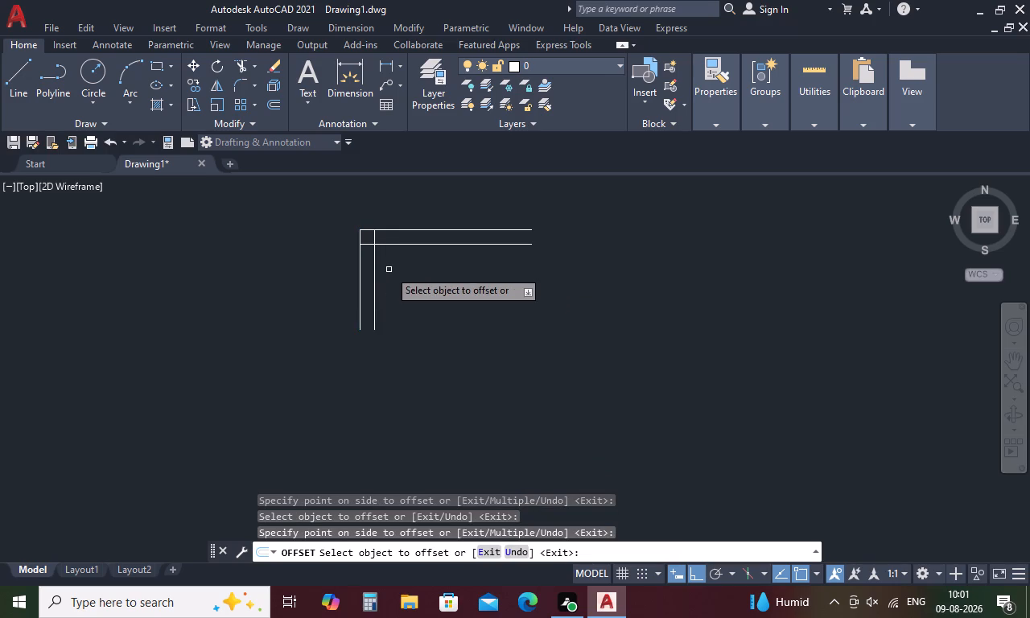
key(Escape)
Trim both vertical lines where they extend above the lower horizontal line at the corner.
text(tr)
key(space)
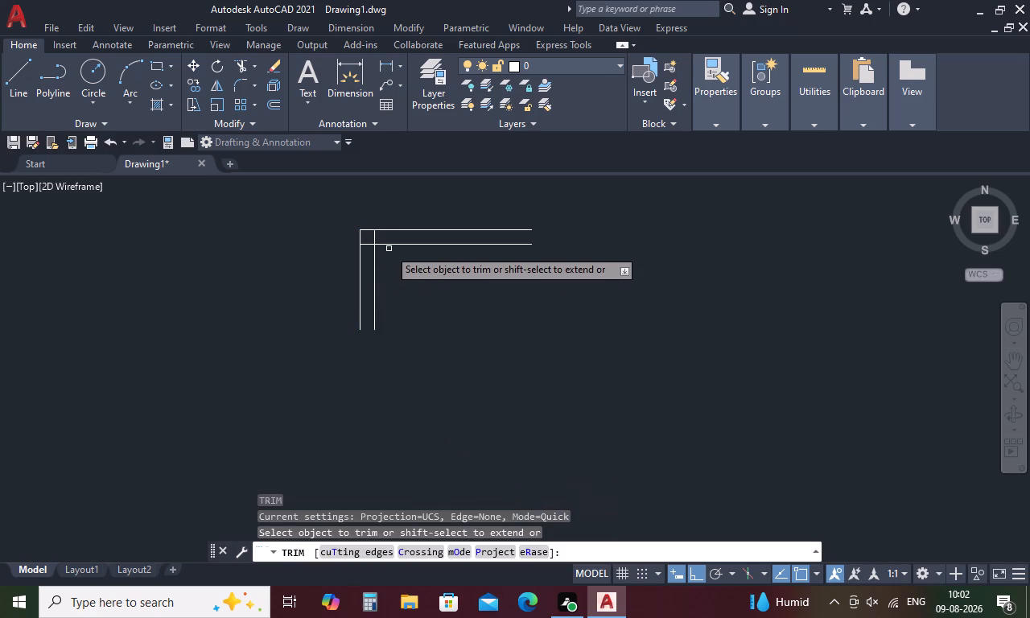
drag(387, 237, 375, 237)
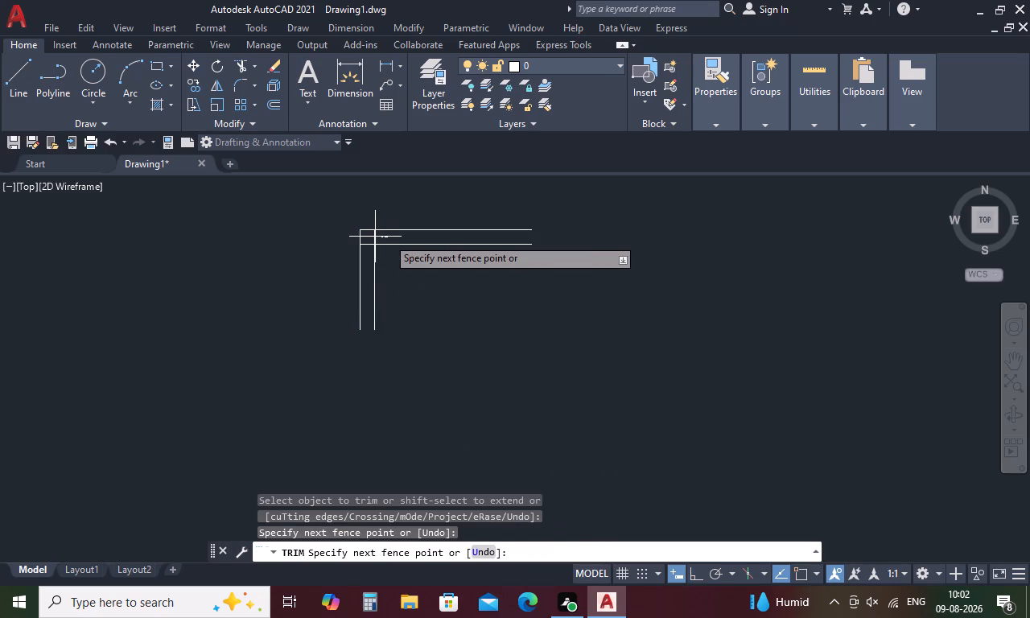
drag(375, 237, 348, 239)
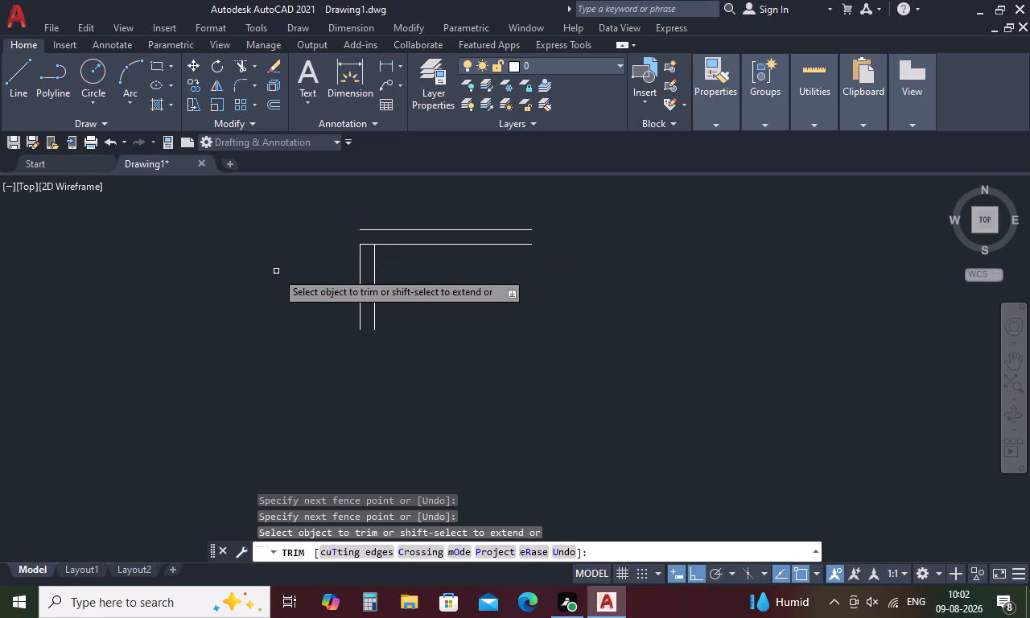
key(Escape)
Fillet the left ends of the two parallel horizontal lines to close them with a rounded nosing.
text(f)
key(space)
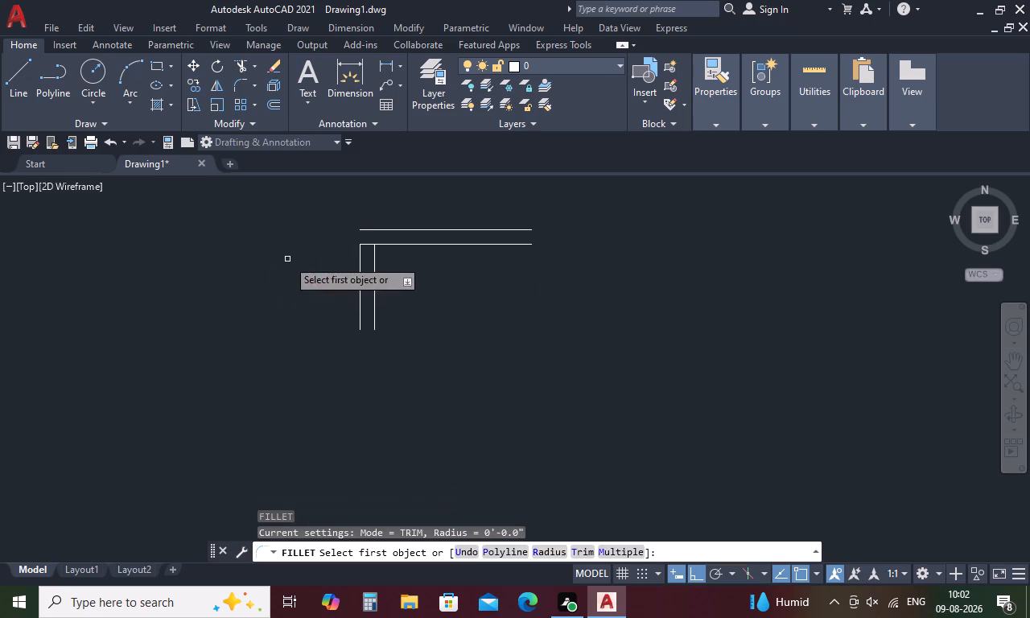
click(376, 228)
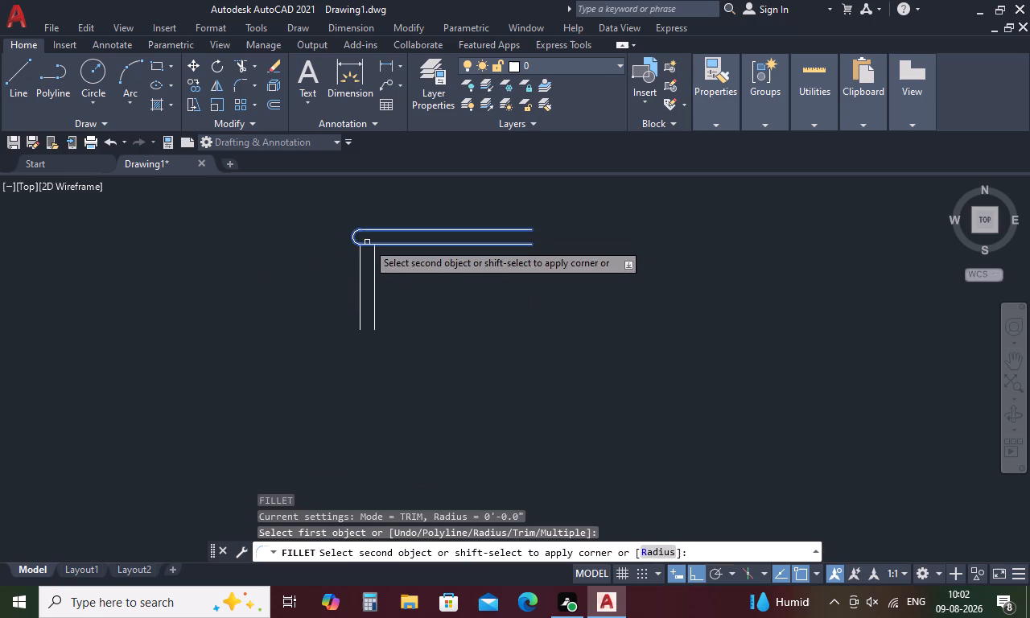
click(367, 243)
key(Escape)
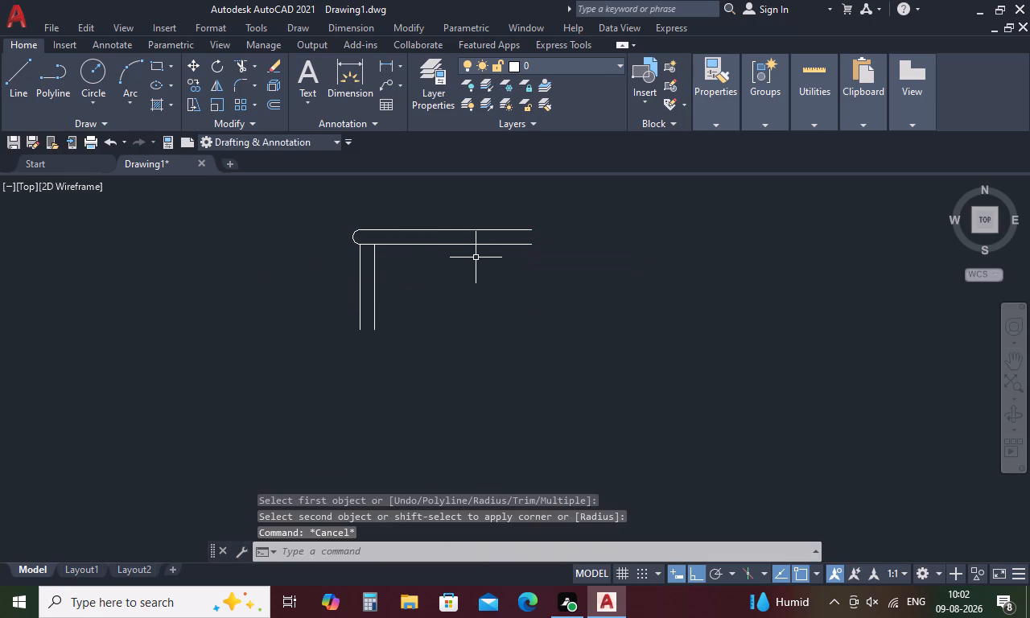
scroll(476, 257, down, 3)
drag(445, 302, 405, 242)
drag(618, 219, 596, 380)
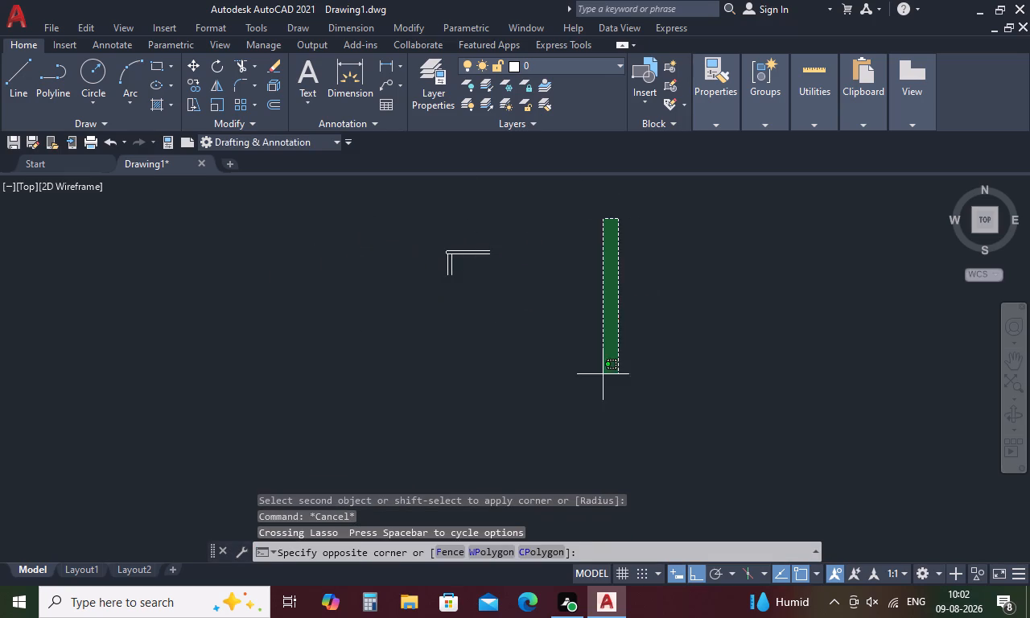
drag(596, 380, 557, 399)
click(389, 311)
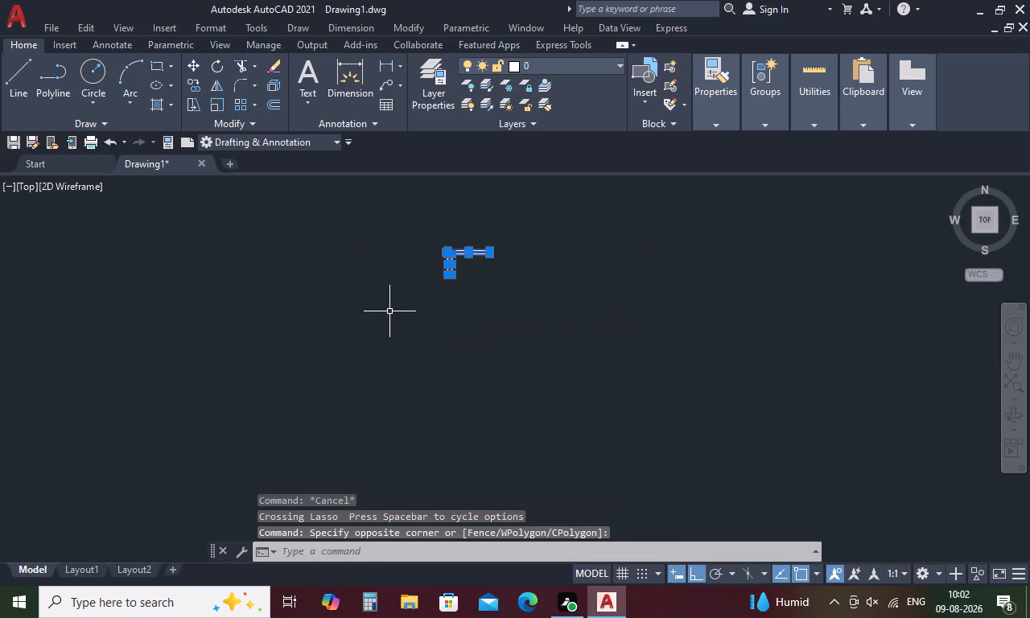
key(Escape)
Place a horizontal construction line (XLINE) a short distance below the step profile.
key(x)
text(l)
key(space)
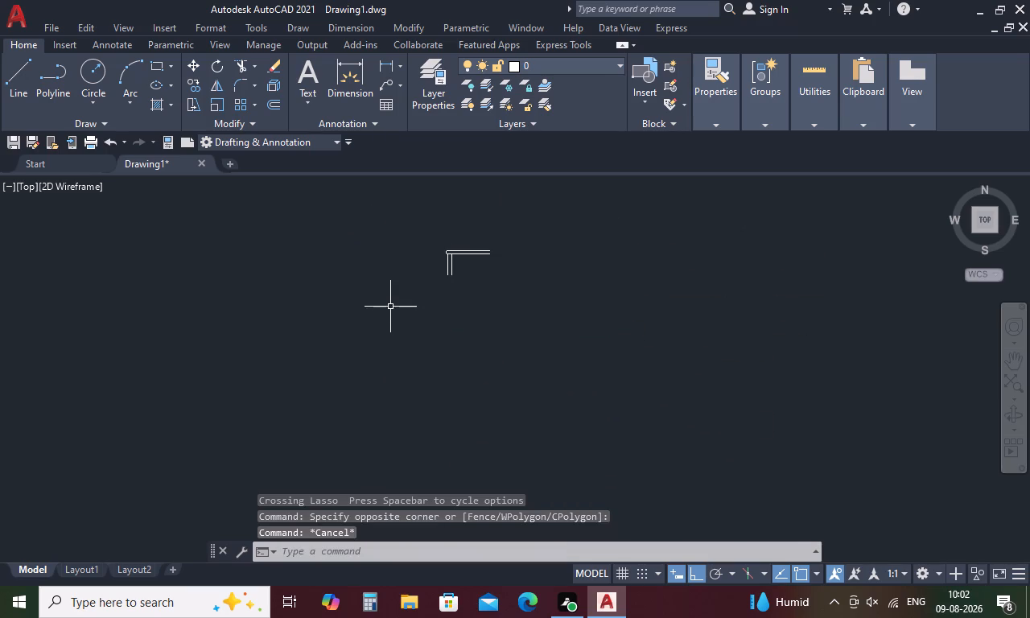
text(h)
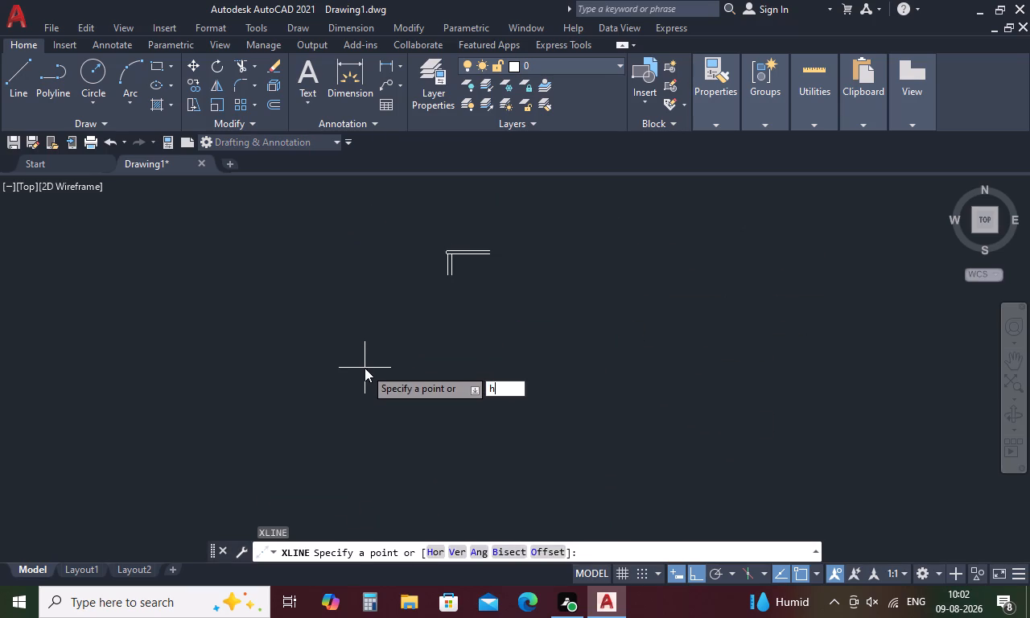
key(space)
click(359, 387)
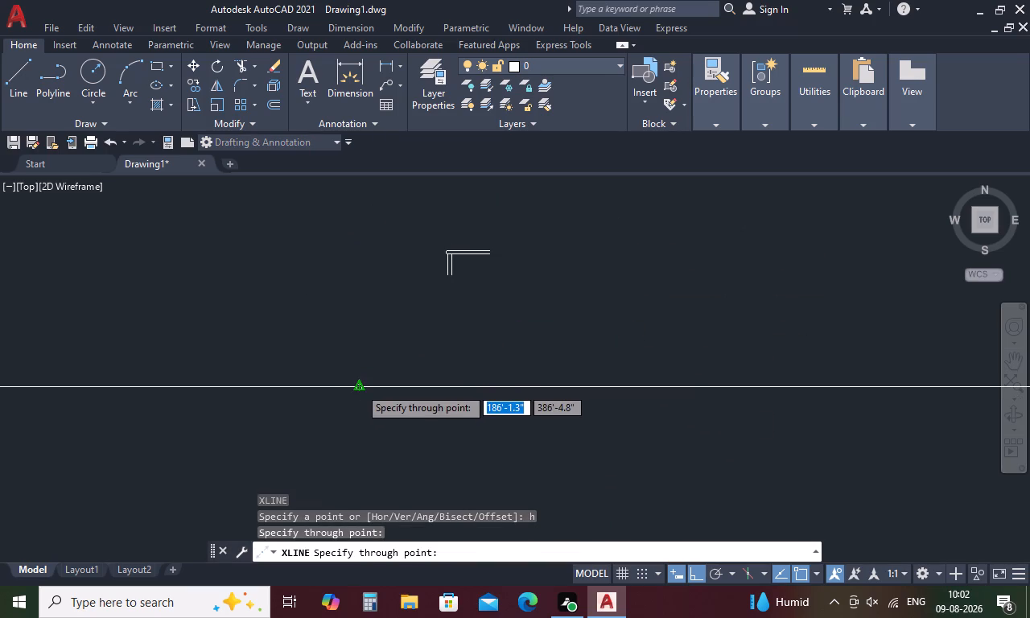
key(Escape)
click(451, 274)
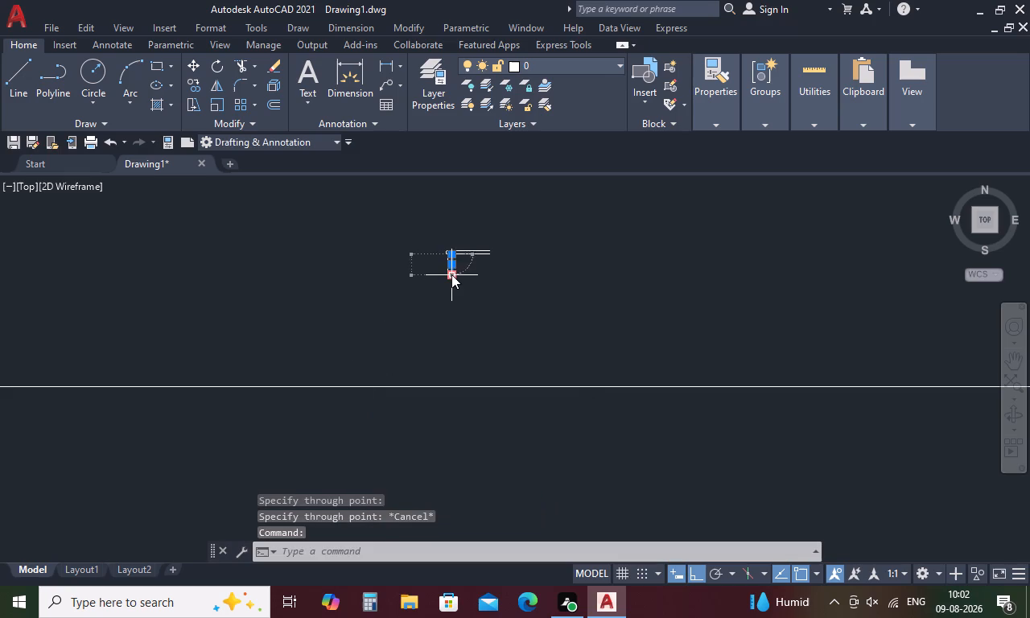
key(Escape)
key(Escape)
Copy the whole step profile straight down from the riser's lower left end onto the horizontal construction line.
drag(505, 276, 559, 248)
right_click(548, 282)
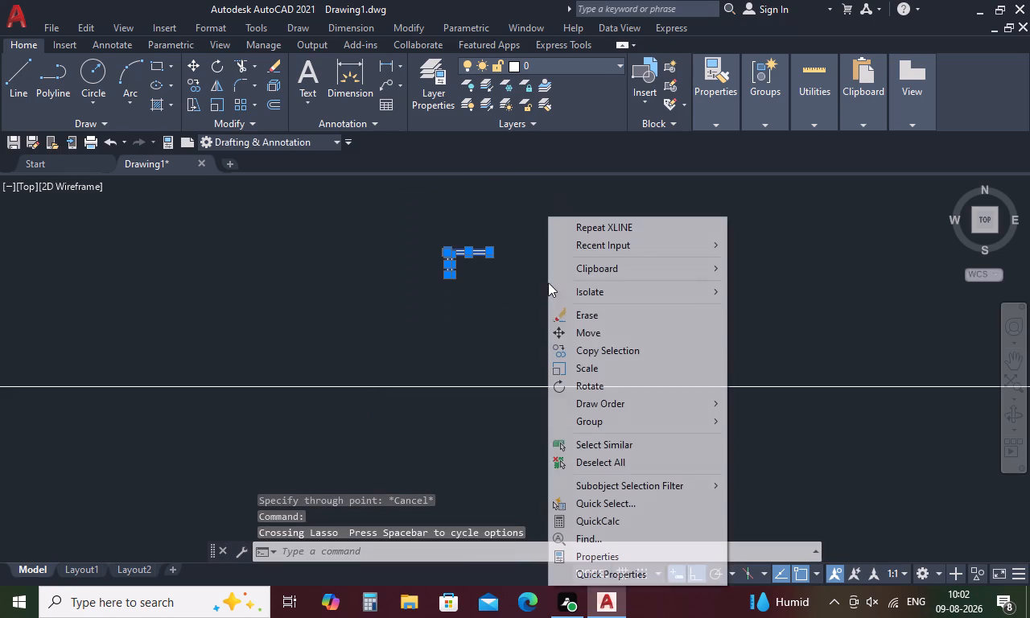
click(584, 348)
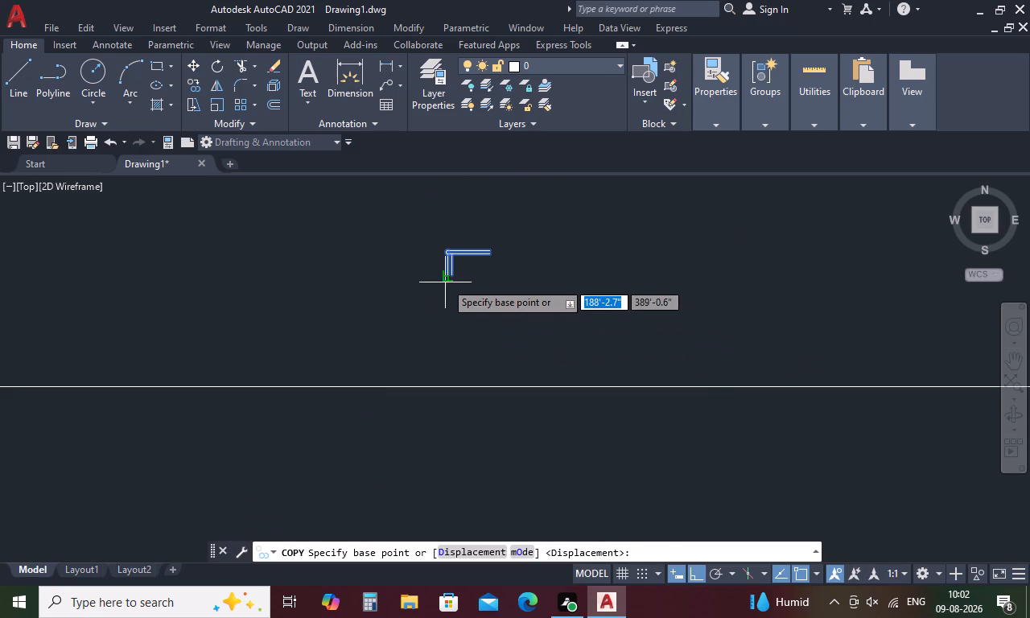
click(445, 279)
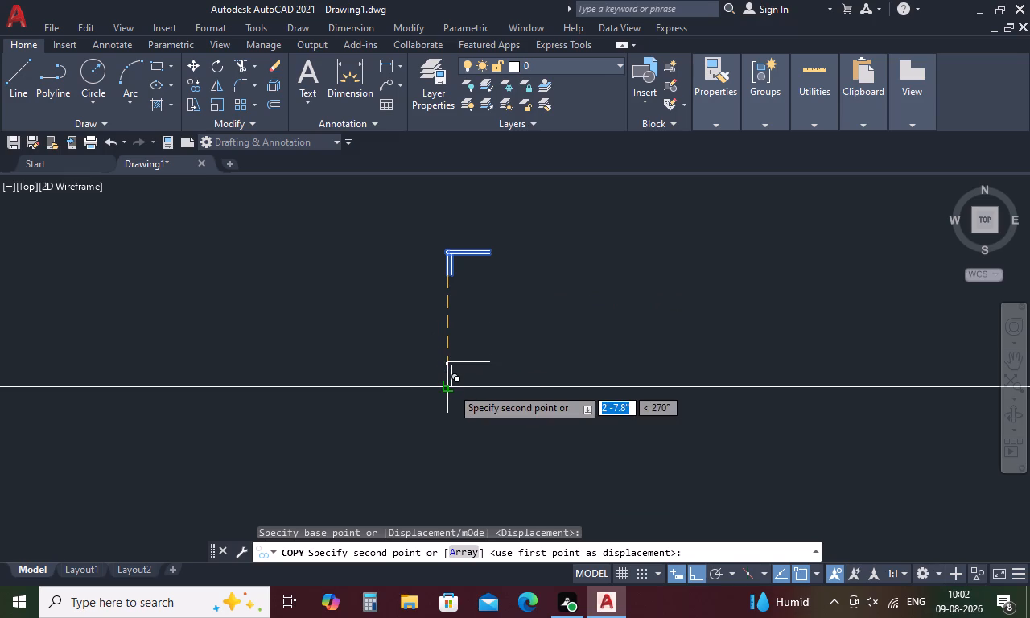
click(451, 387)
key(Escape)
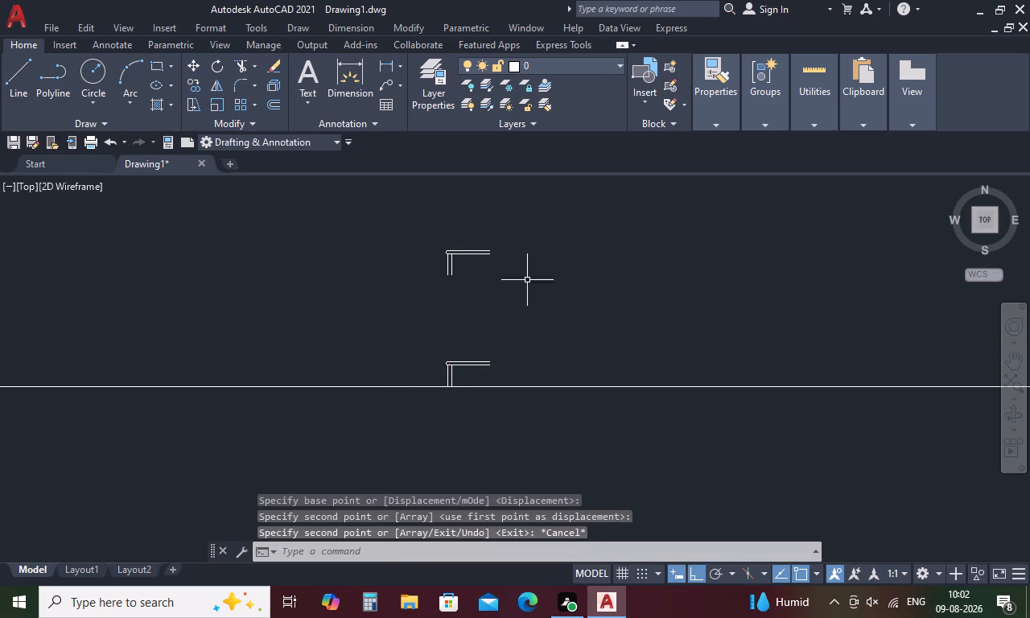
Copy the original step profile by its riser's lower left end onto the first two successive tread ends, turning Ortho off after the first.
drag(508, 259, 379, 320)
drag(519, 220, 413, 214)
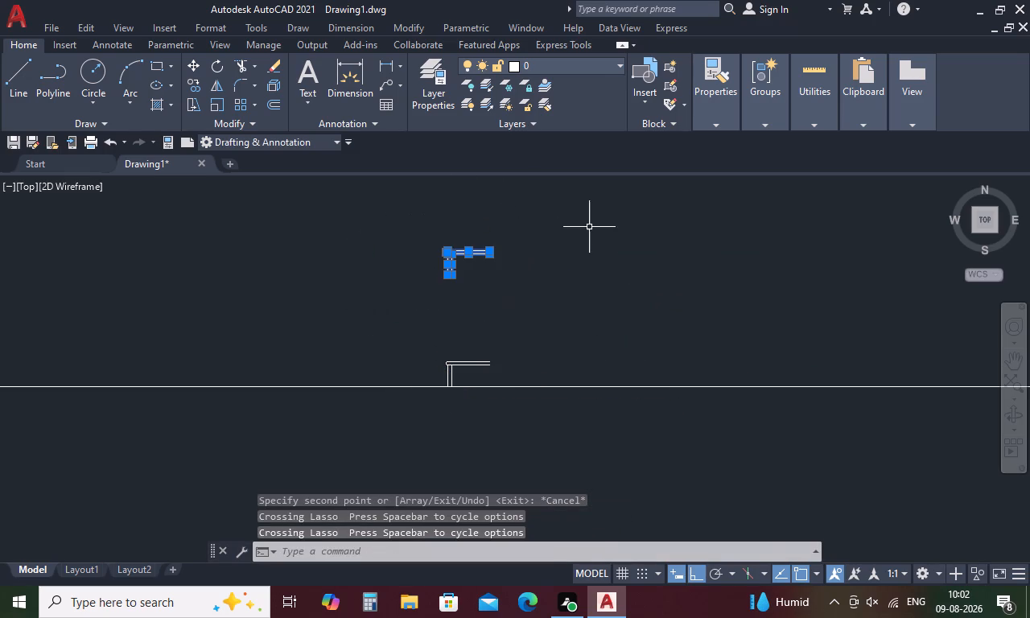
right_click(589, 227)
click(637, 344)
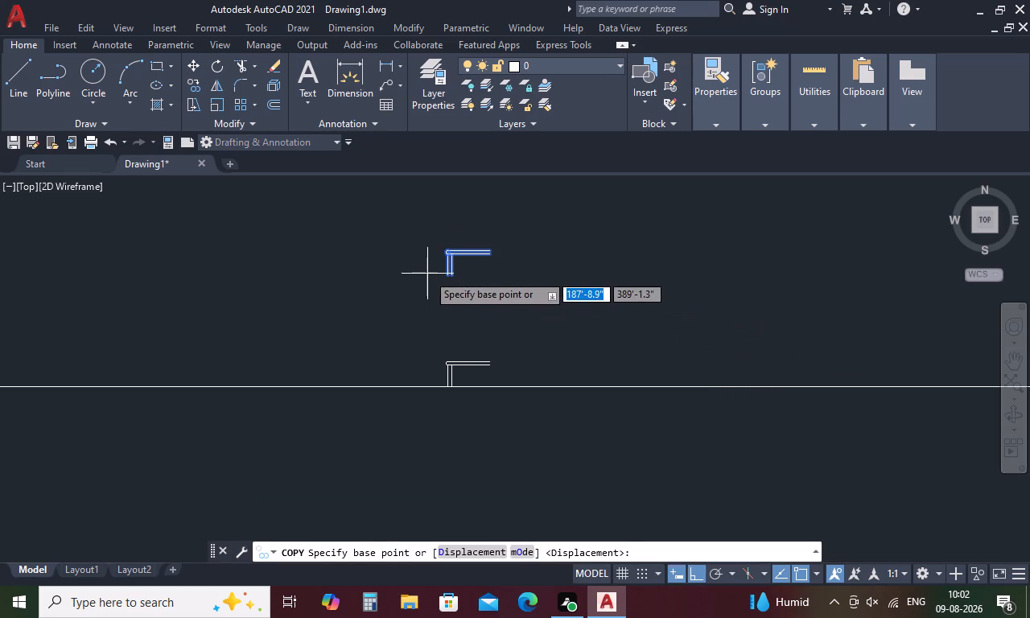
scroll(450, 278, up, 3)
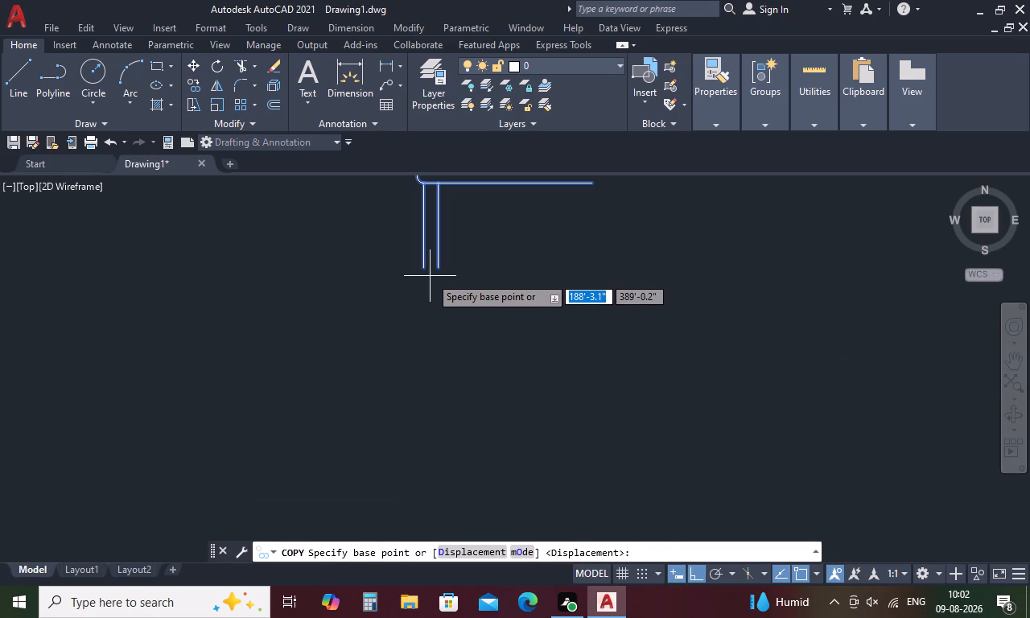
click(425, 268)
scroll(425, 268, down, 3)
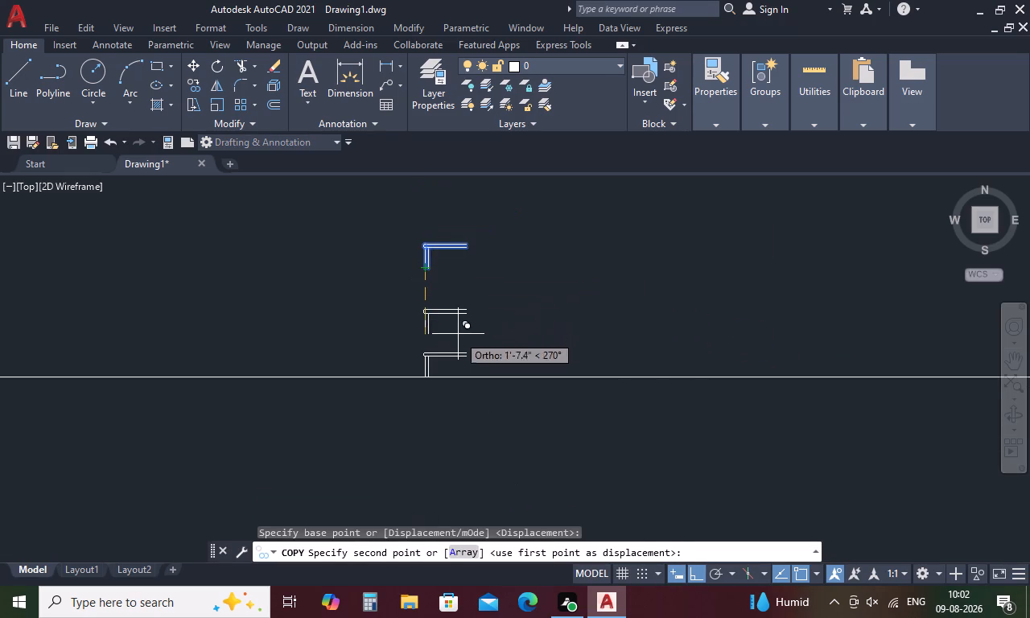
scroll(471, 346, up, 4)
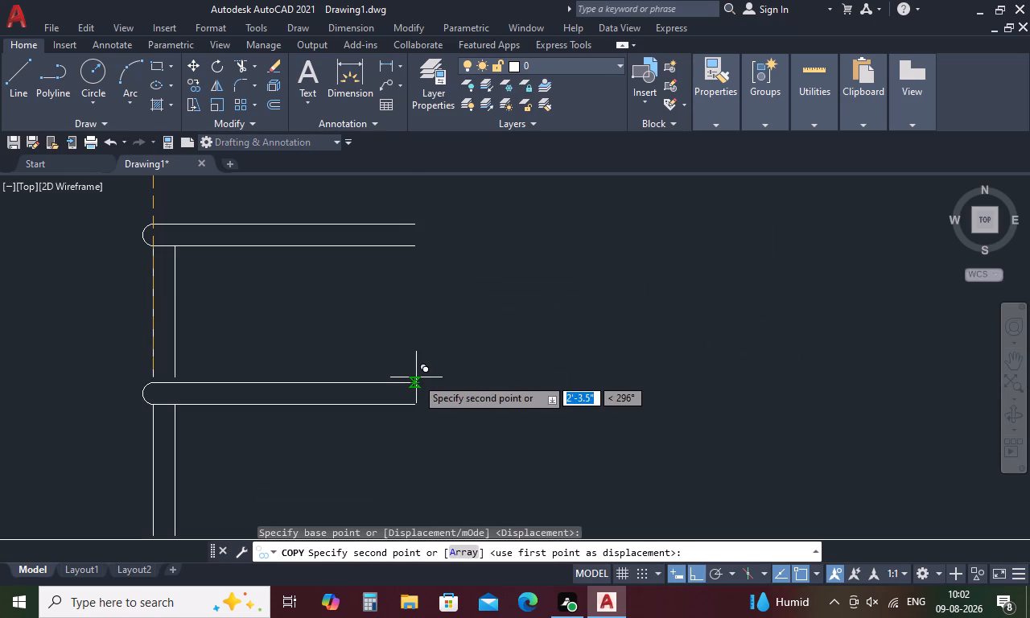
click(416, 385)
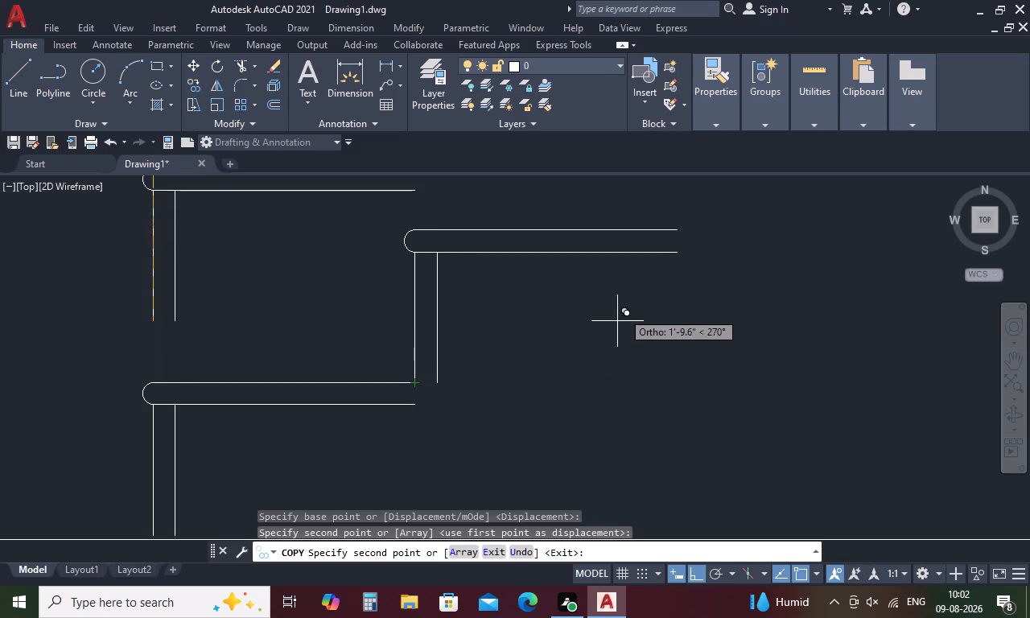
key(F8)
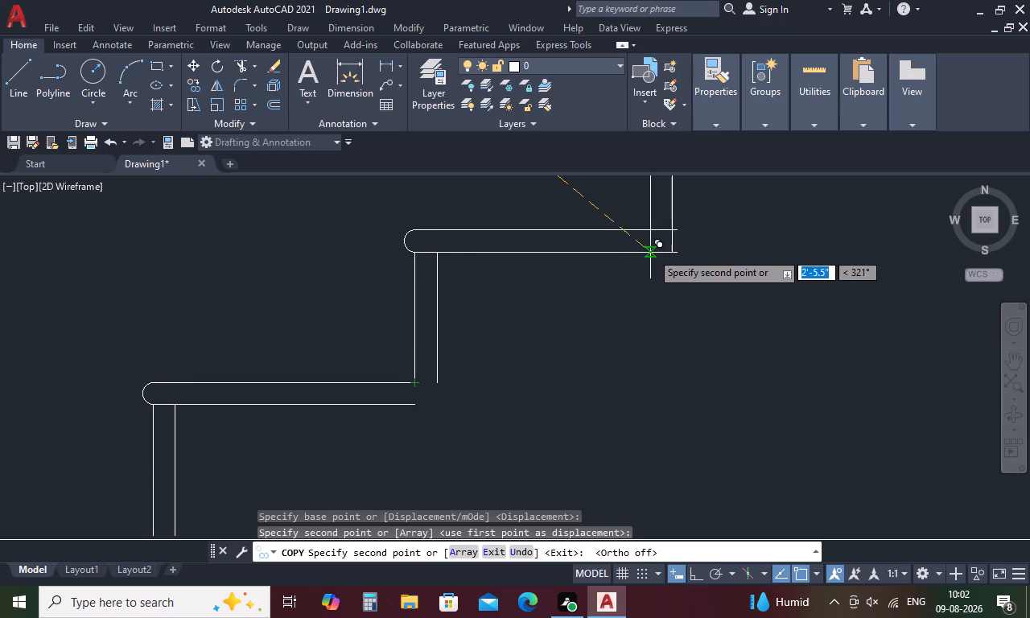
scroll(672, 233, up, 3)
middle_drag(672, 233, 655, 294)
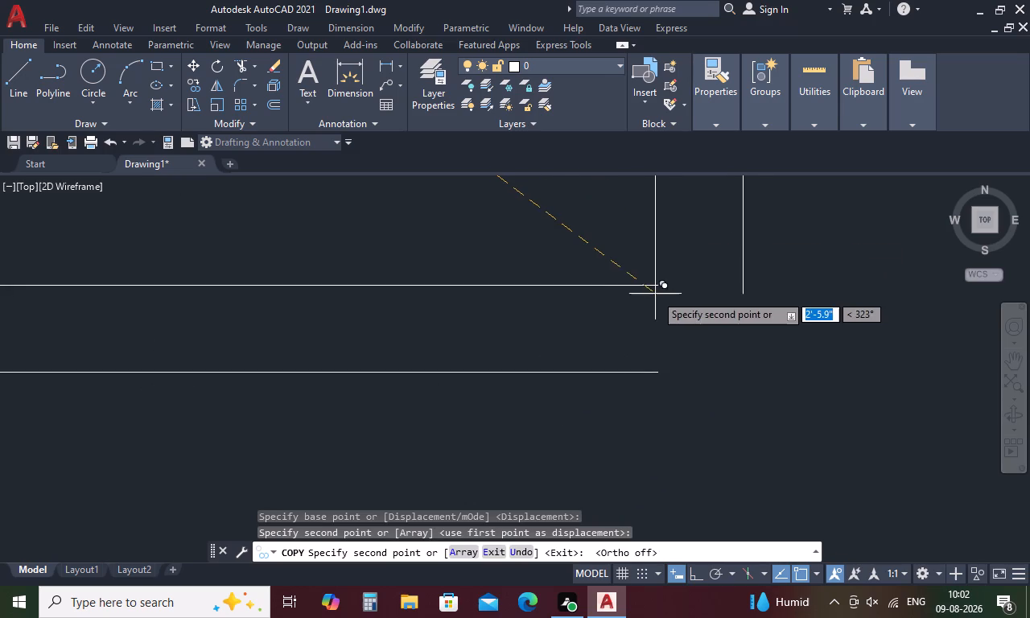
click(656, 284)
Continue the staircase upward with four more copies of the step profile, each placed on the previous tread's upper right end.
scroll(656, 284, down, 4)
middle_drag(731, 266, 694, 289)
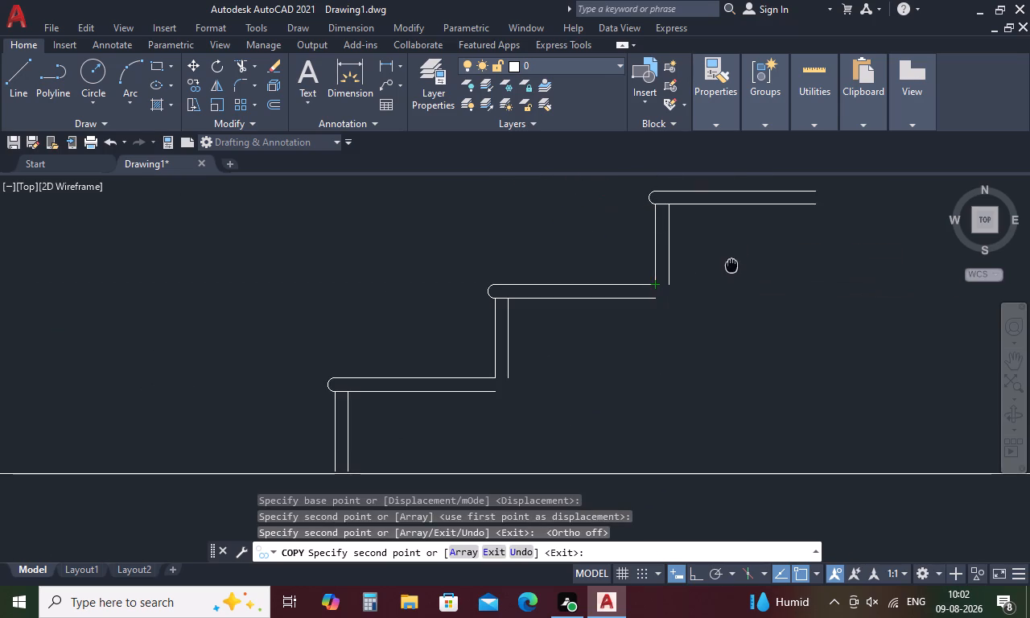
middle_drag(694, 289, 434, 373)
click(514, 301)
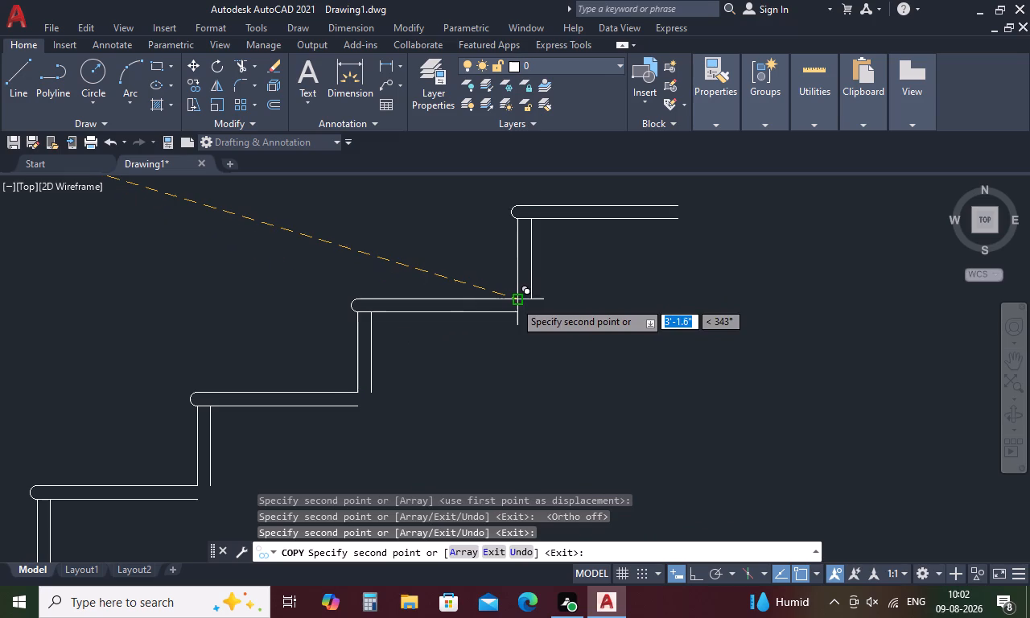
middle_drag(607, 288, 464, 396)
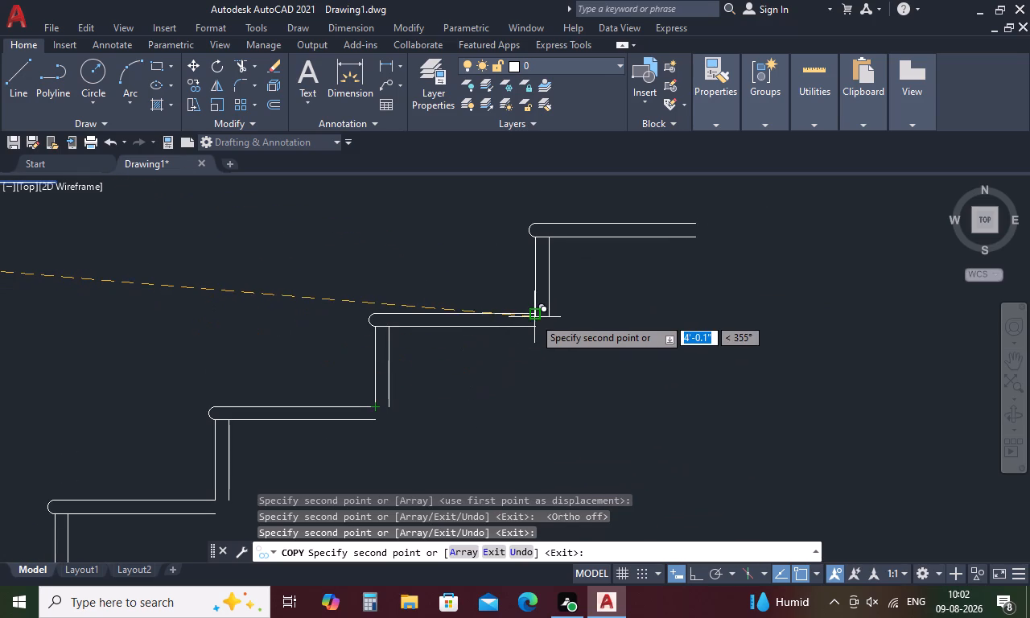
click(534, 317)
scroll(534, 317, down, 4)
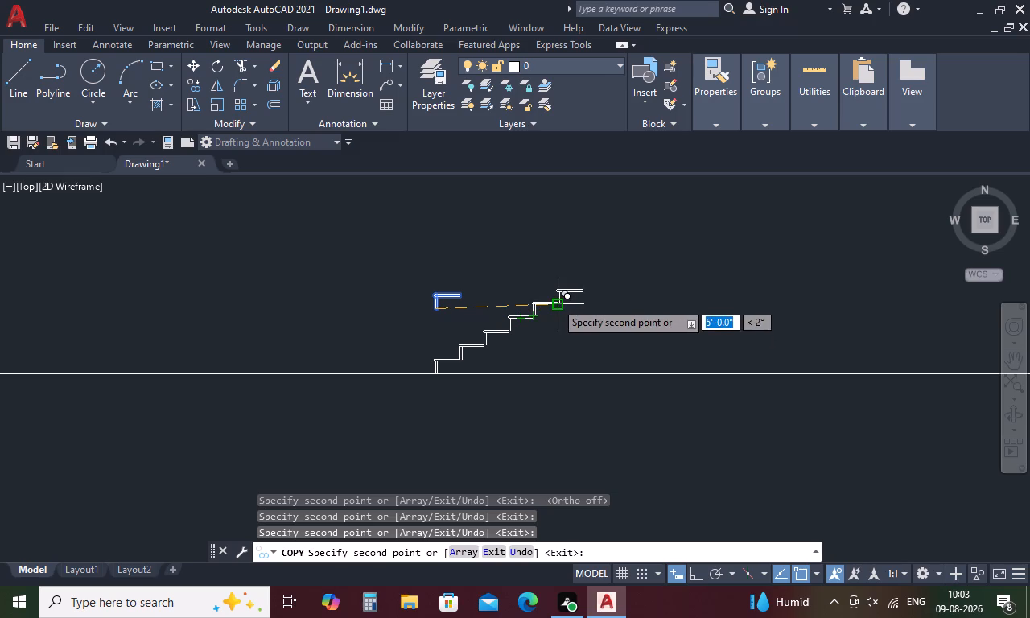
scroll(556, 290, up, 4)
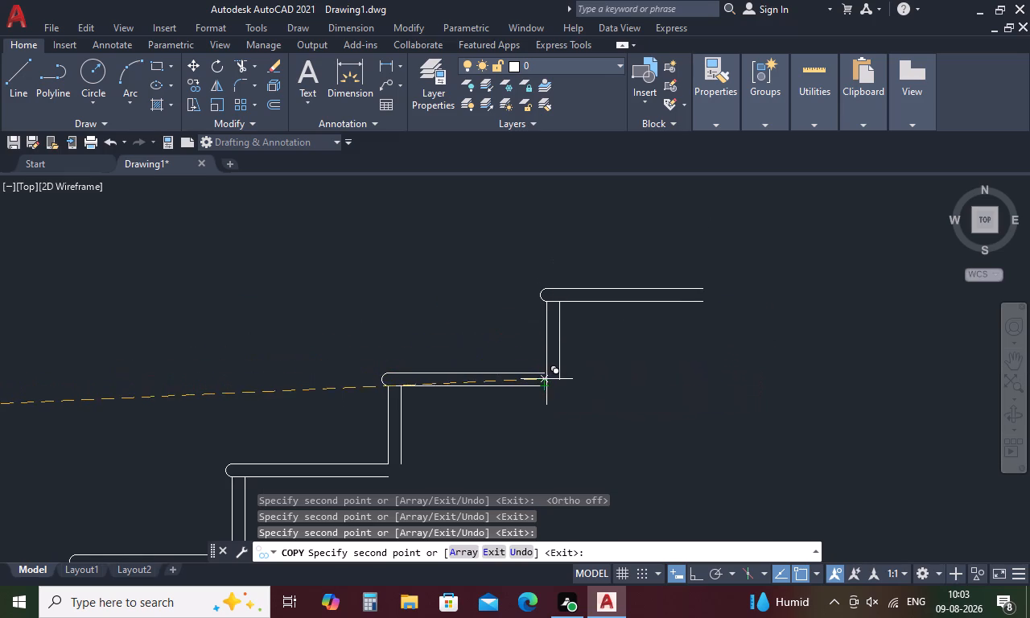
click(546, 371)
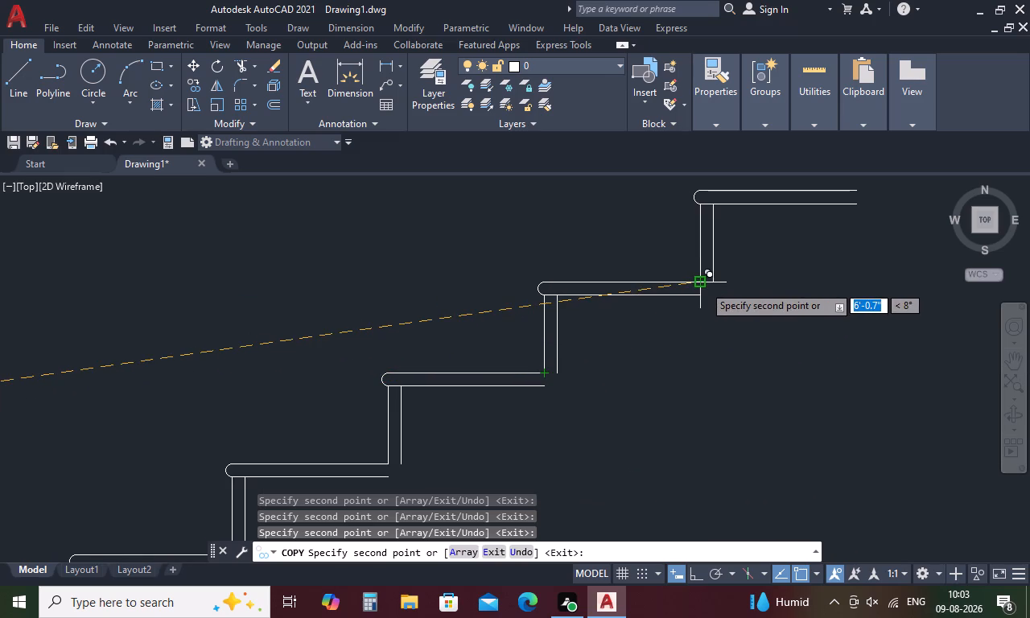
click(703, 285)
Add four more step copies up the flight, each on the preceding tread's upper right end, and end the Copy command.
middle_drag(859, 303, 569, 440)
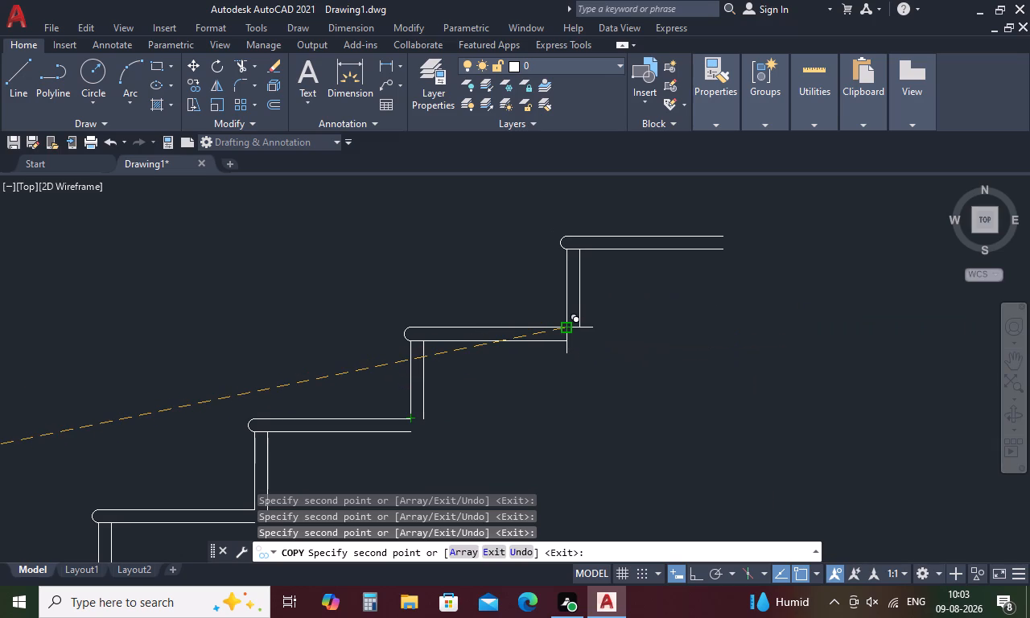
click(566, 326)
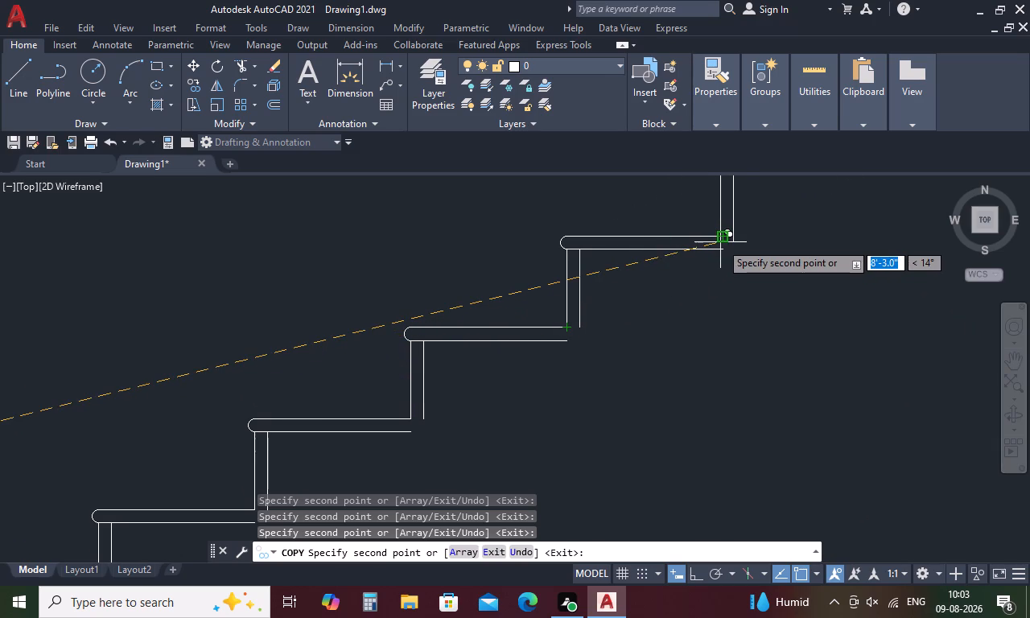
click(722, 238)
middle_drag(772, 263, 513, 483)
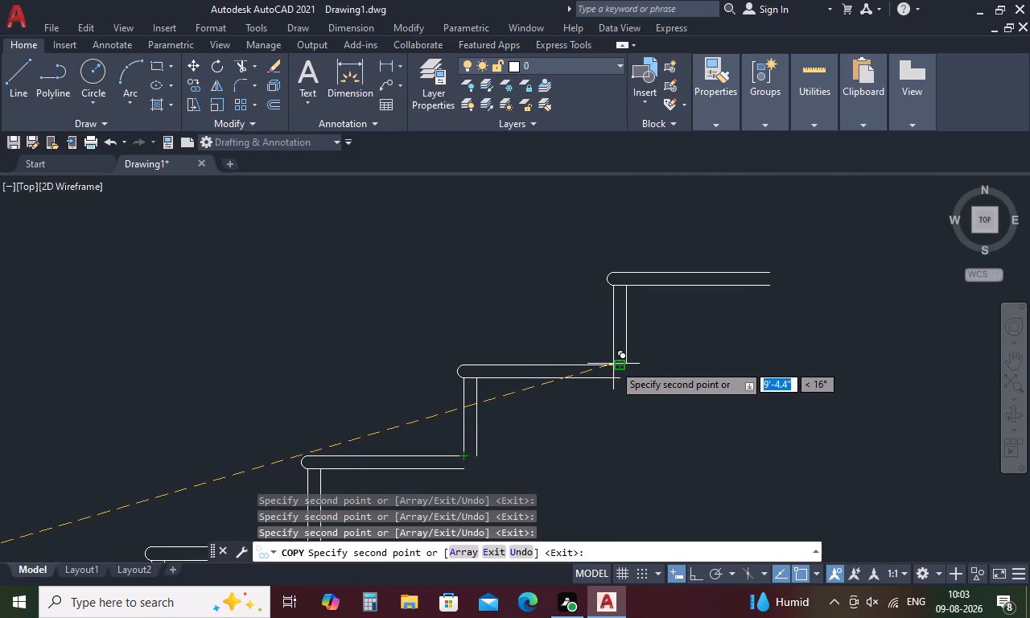
click(620, 365)
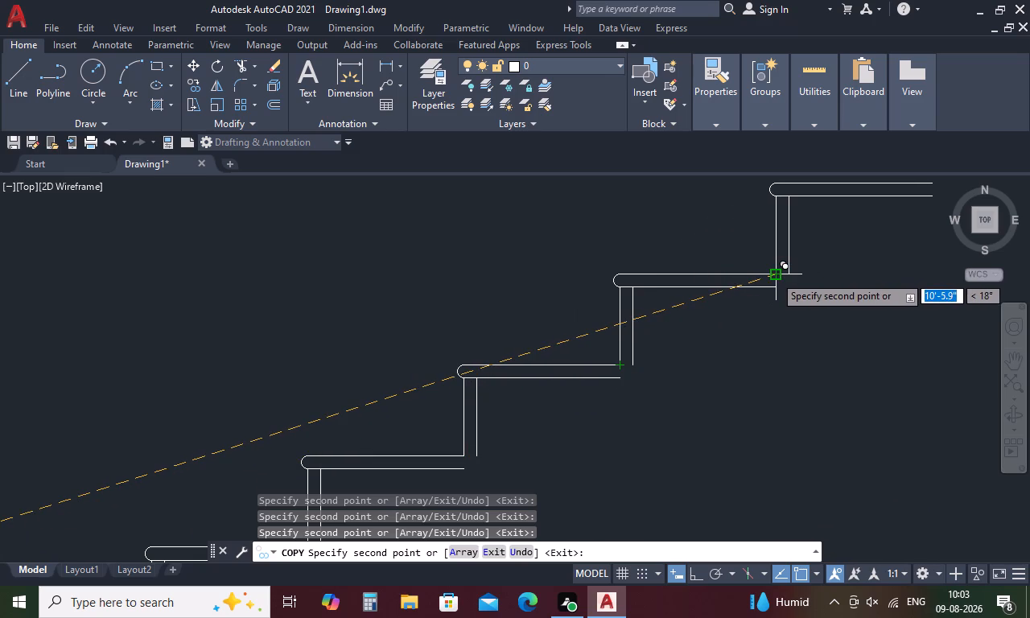
click(774, 275)
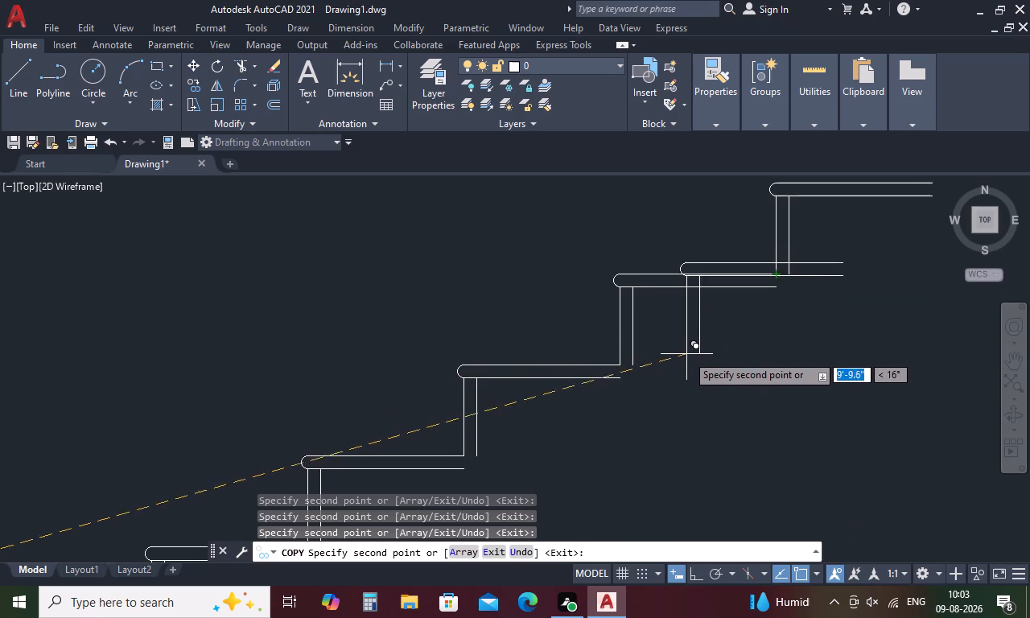
key(1)
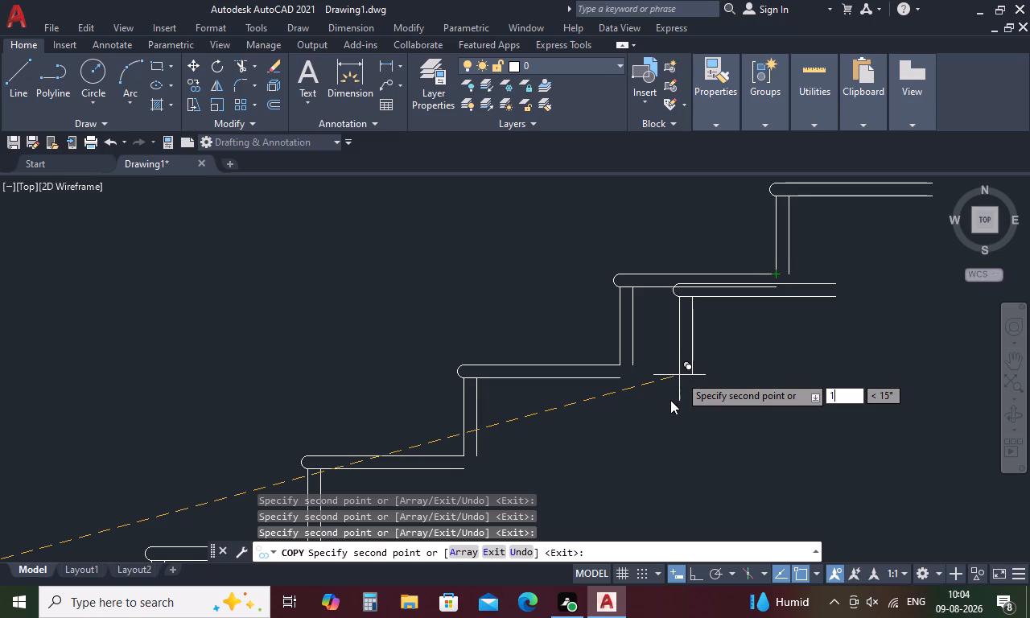
key(Escape)
key(Escape)
scroll(703, 388, down, 3)
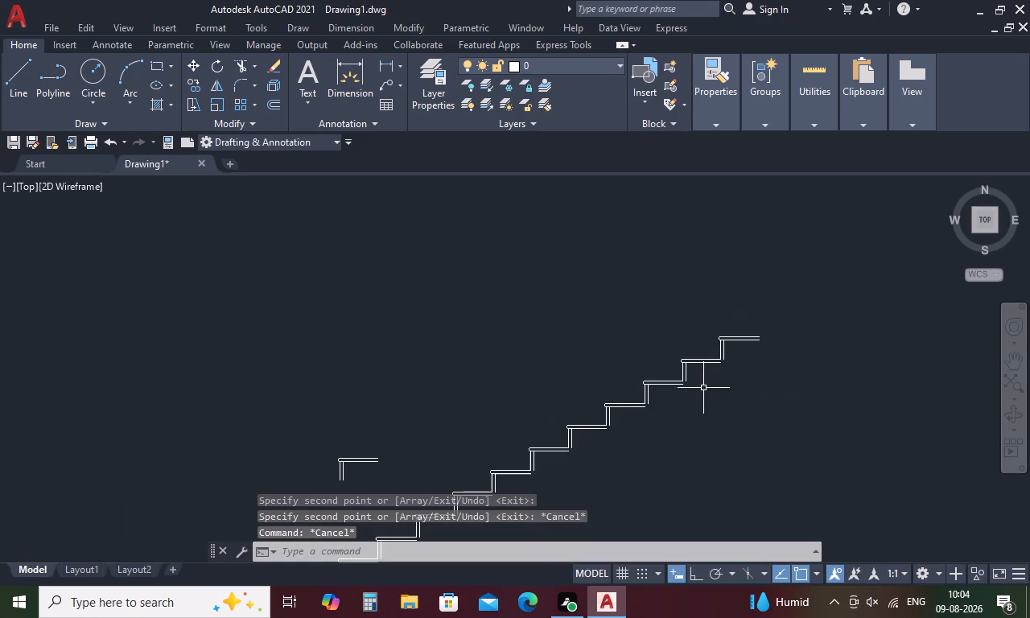
middle_drag(703, 388, 669, 273)
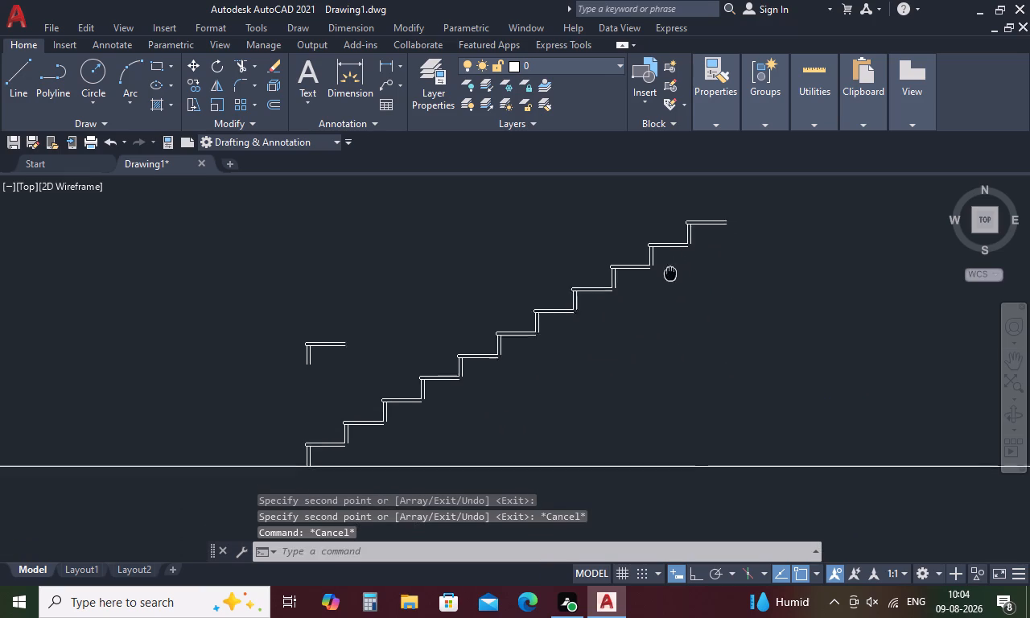
middle_drag(669, 273, 641, 277)
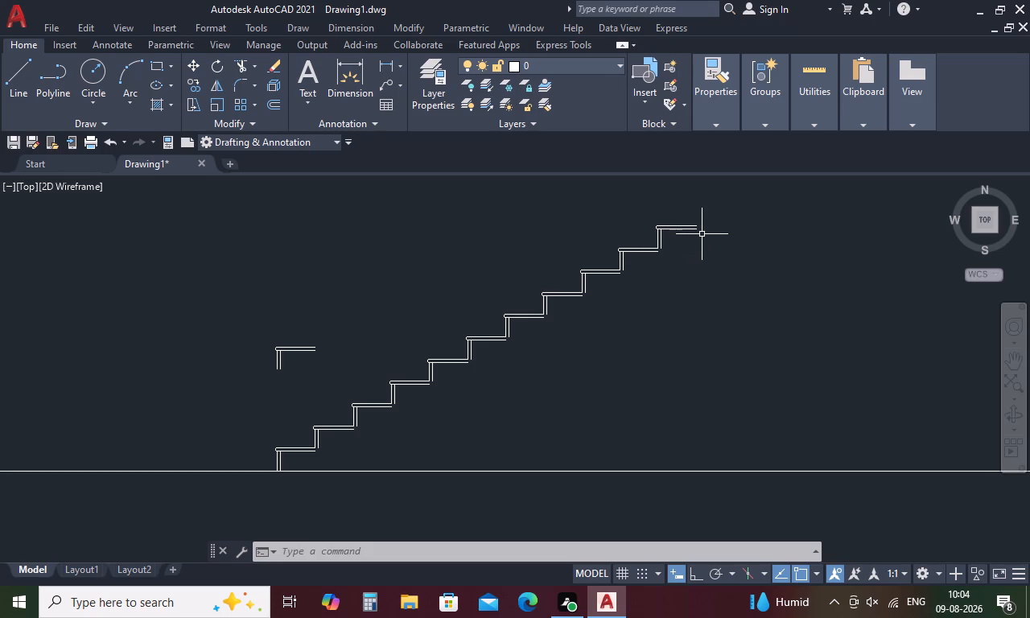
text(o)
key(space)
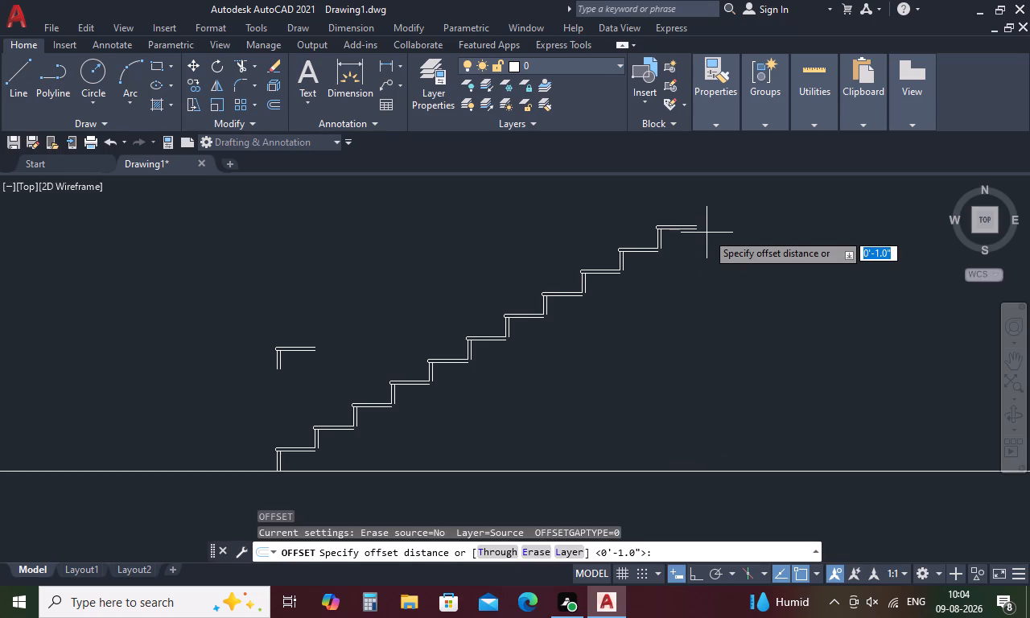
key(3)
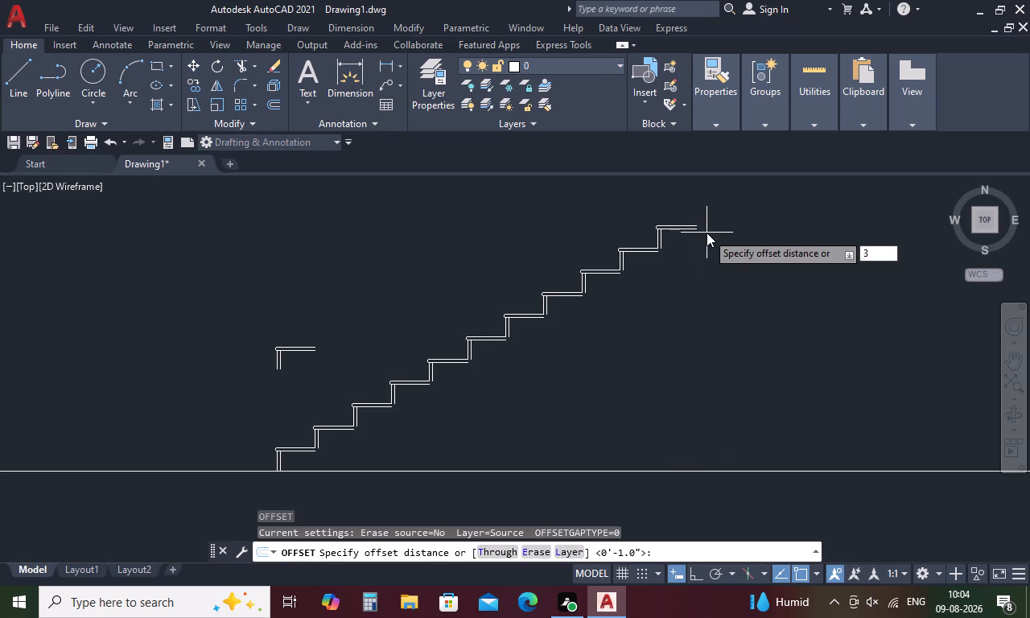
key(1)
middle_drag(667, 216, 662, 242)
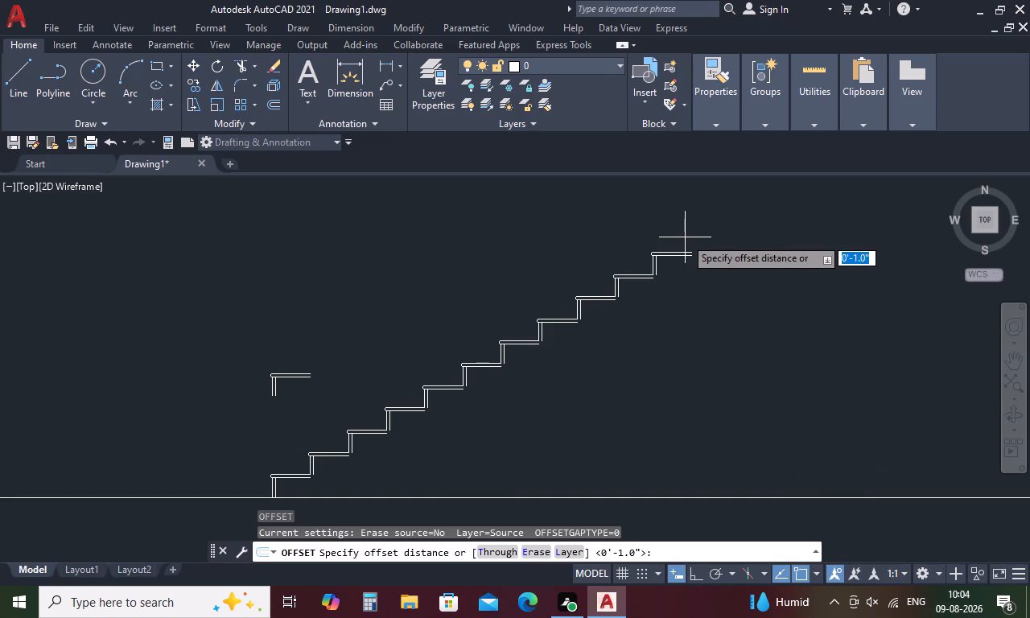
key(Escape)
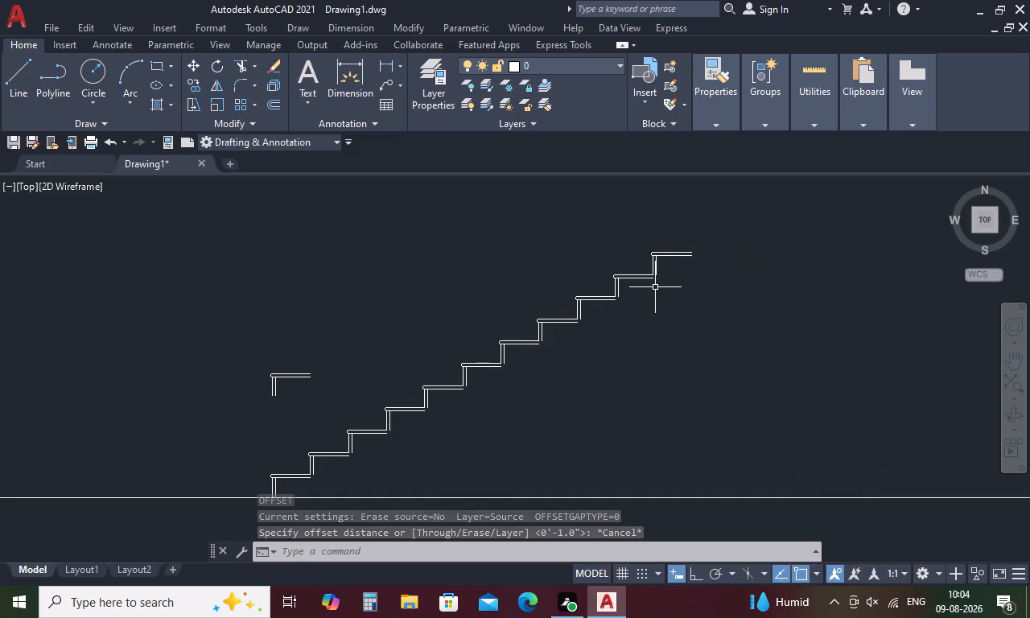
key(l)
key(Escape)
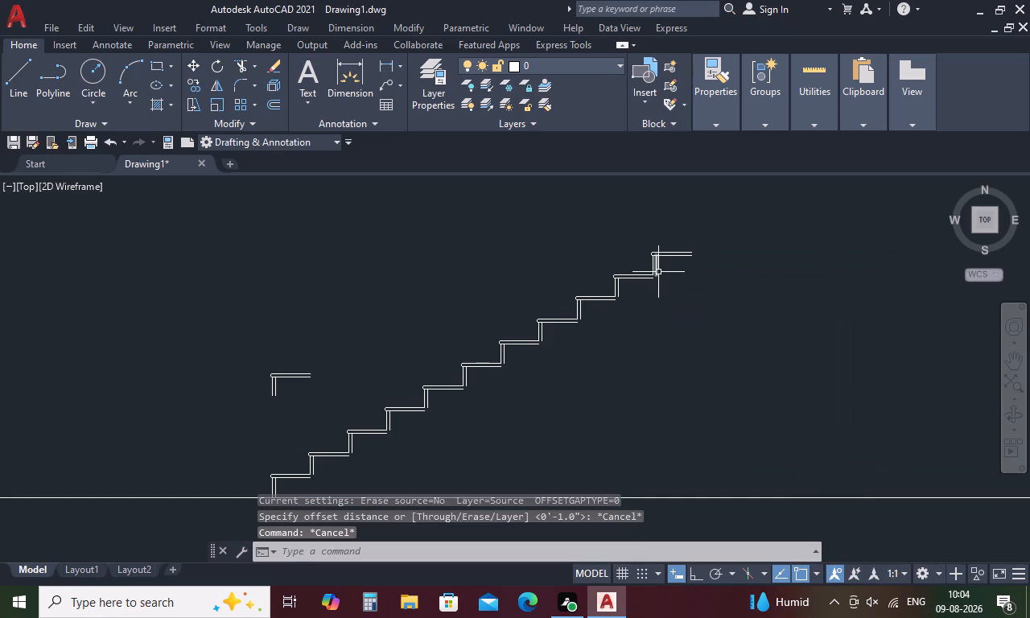
Draw a line from the top tread's upper outer end 2' horizontally outward, then about 1'-3.6" straight up with Ortho on.
text(l)
key(space)
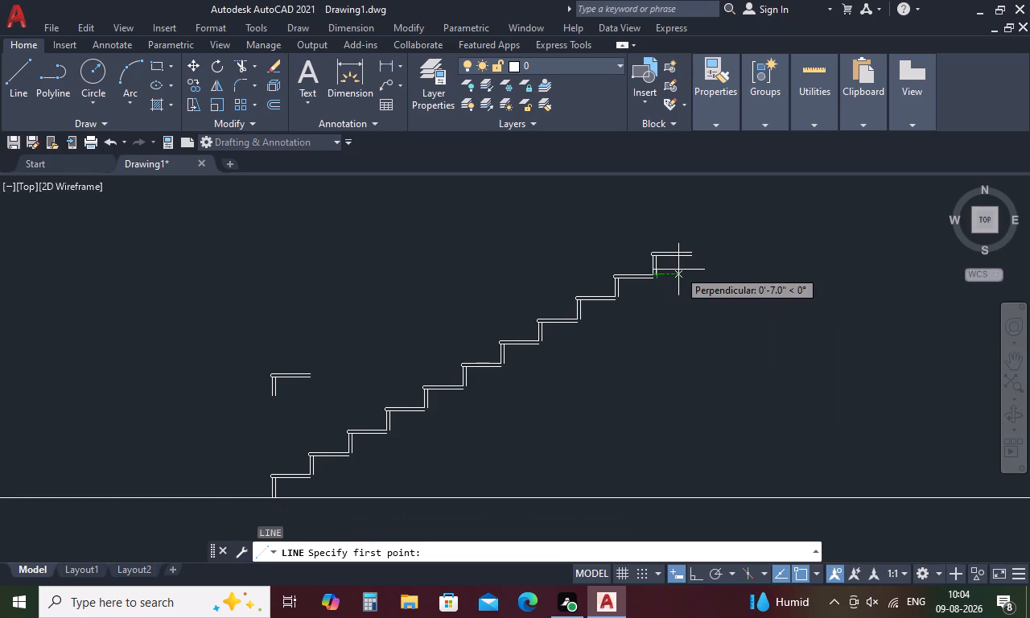
scroll(696, 249, up, 3)
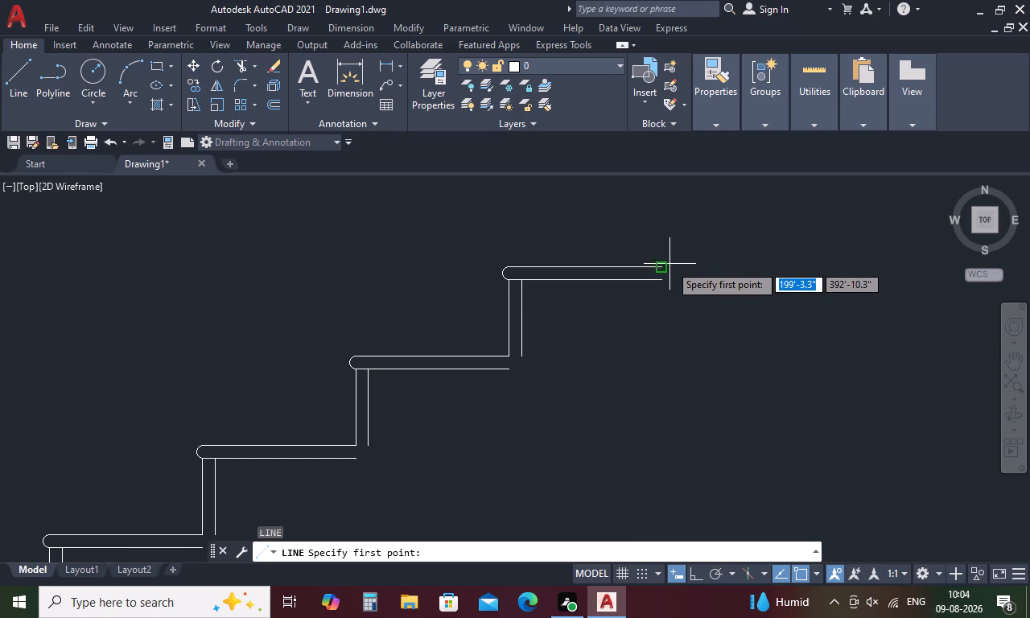
click(664, 269)
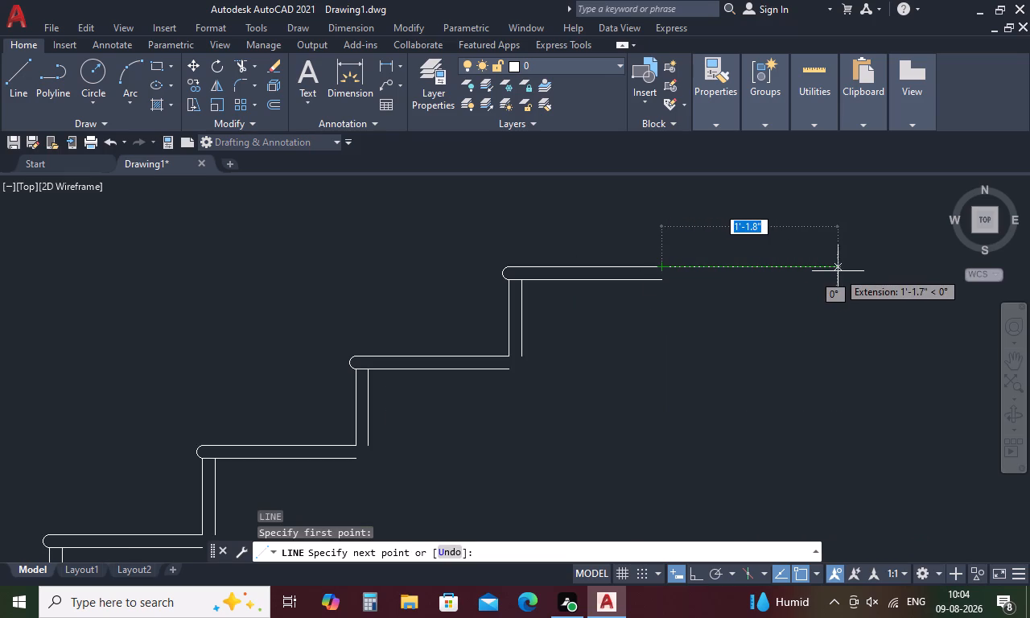
key(2)
text(')
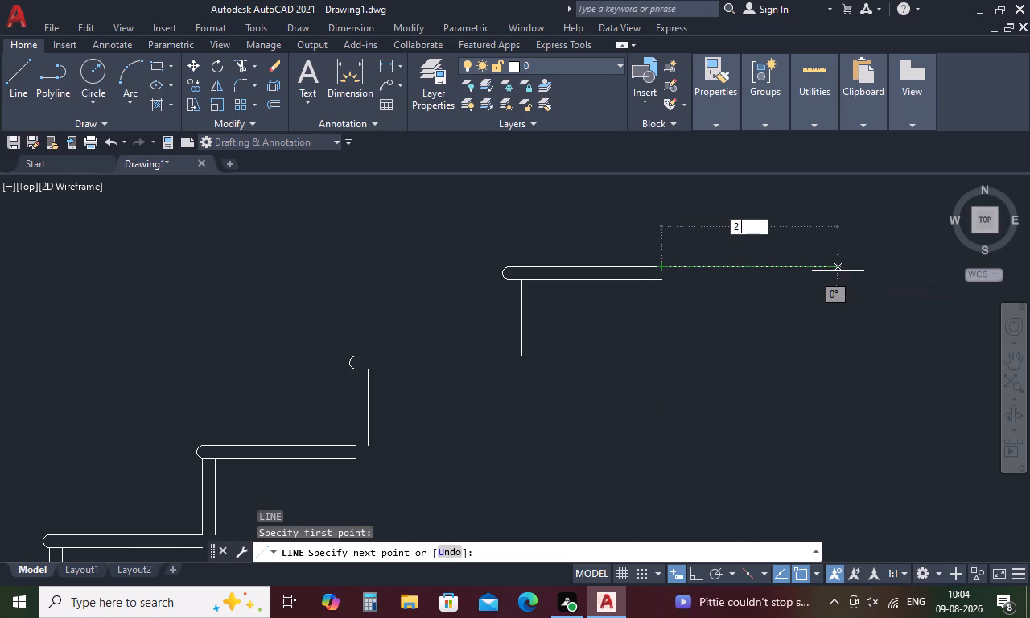
key(space)
scroll(789, 285, down, 1)
middle_drag(789, 285, 616, 295)
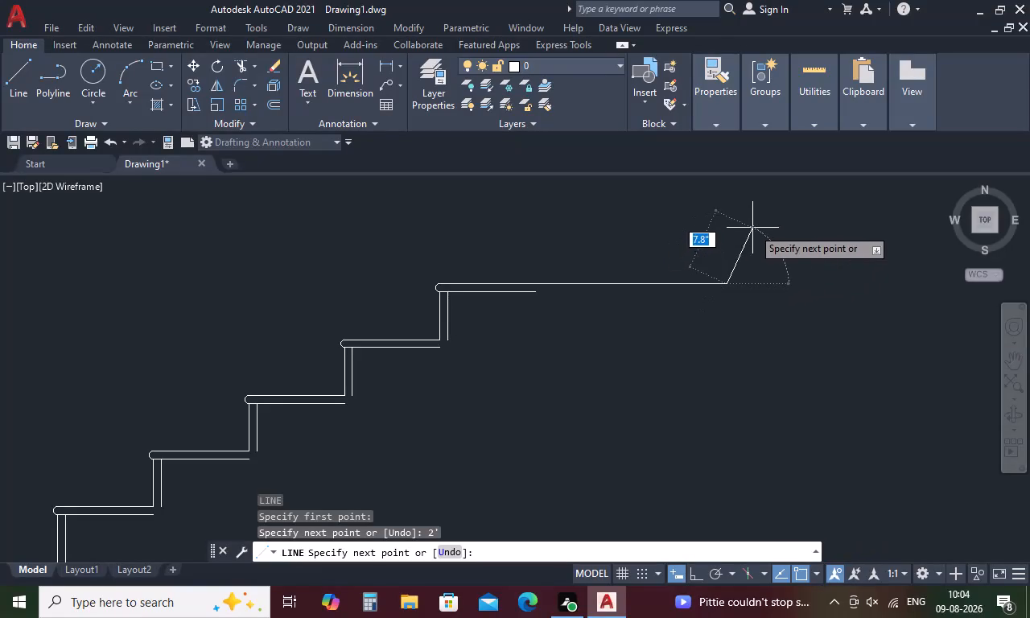
middle_drag(752, 229, 736, 335)
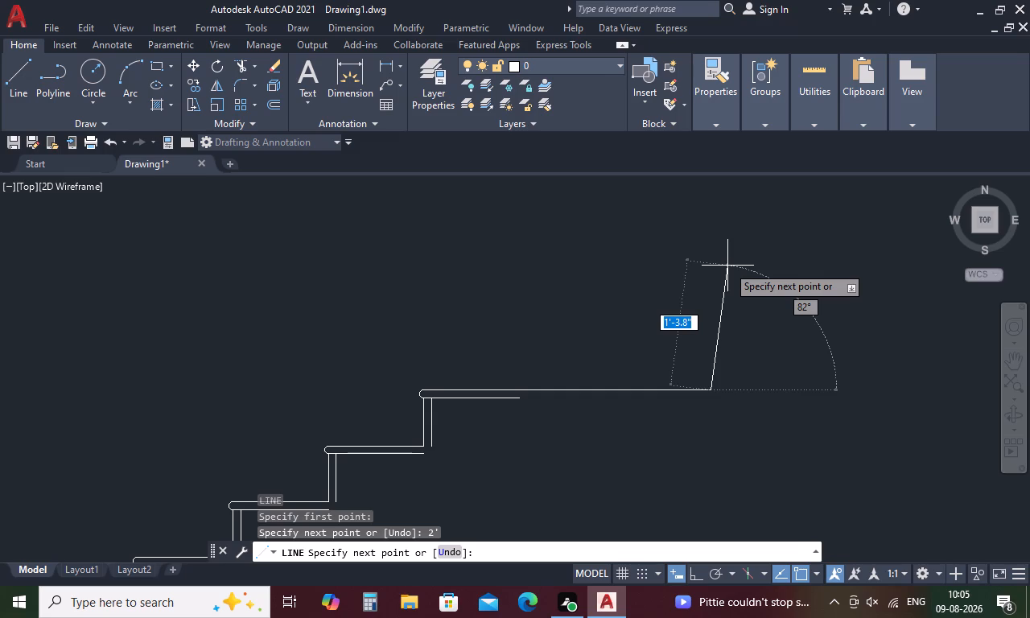
key(F8)
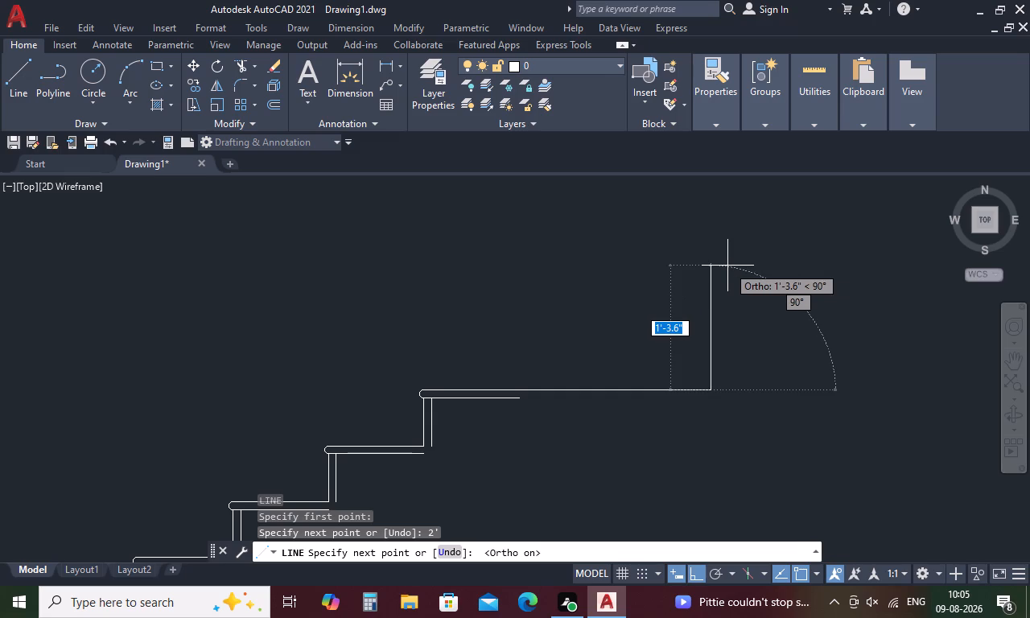
click(727, 266)
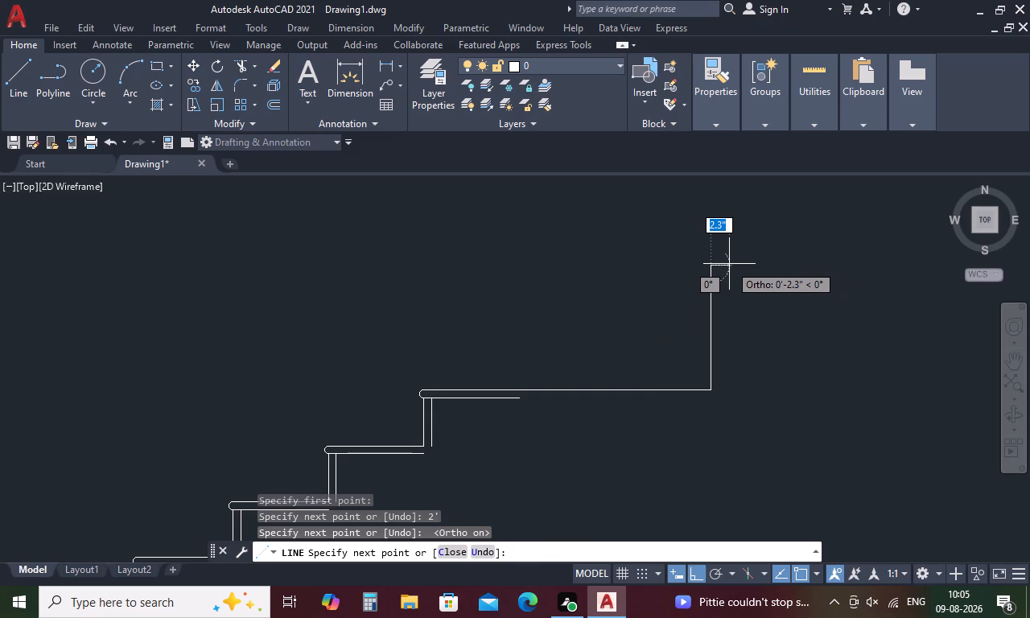
key(Escape)
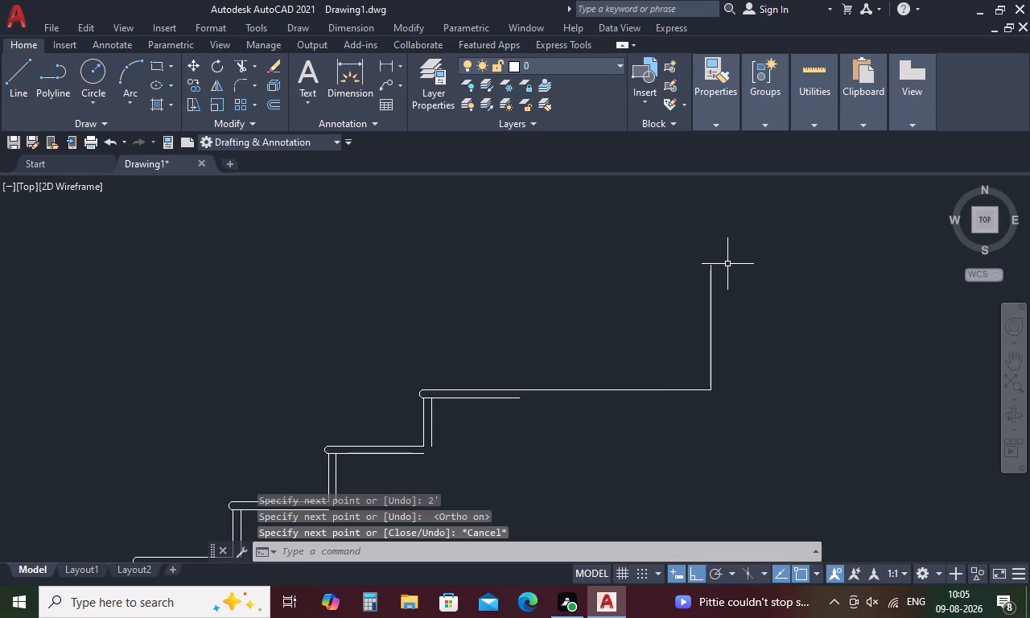
Extend the vertical line at the landing's end down to the horizontal construction line.
scroll(725, 265, down, 3)
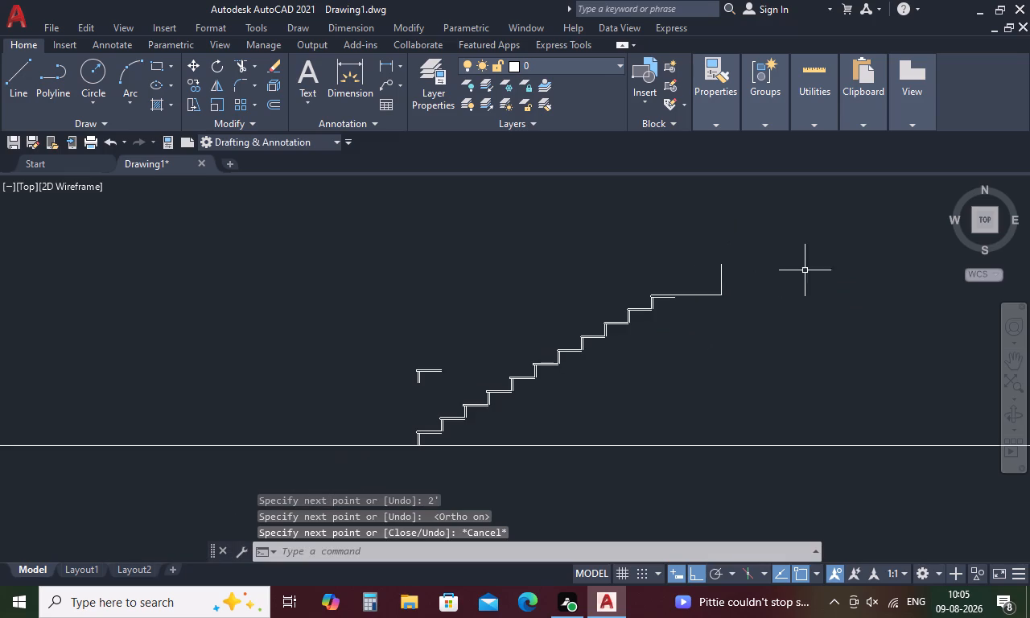
key(Escape)
text(ex)
key(space)
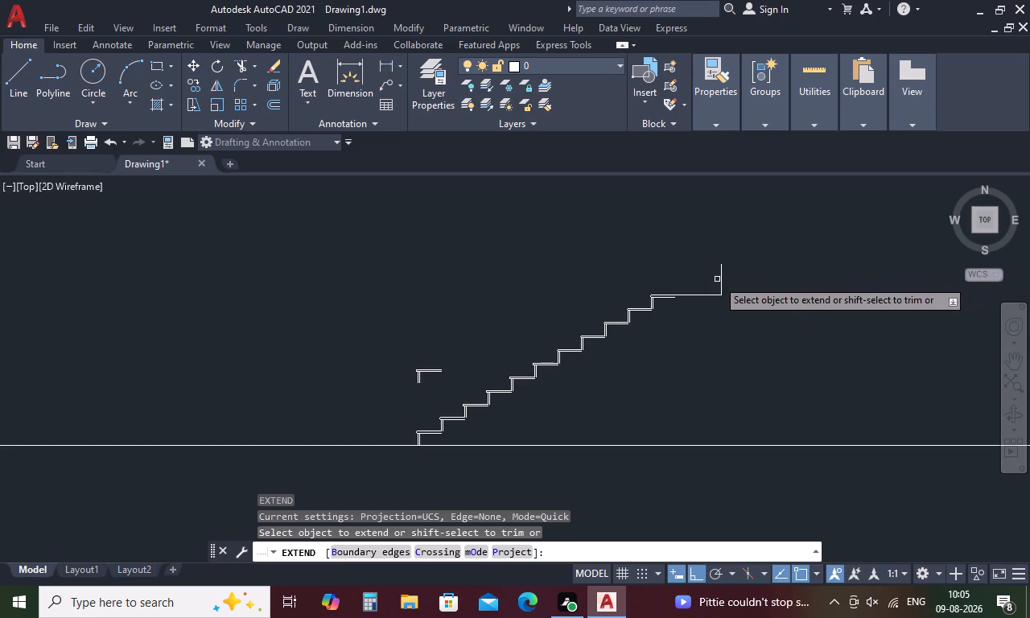
click(723, 285)
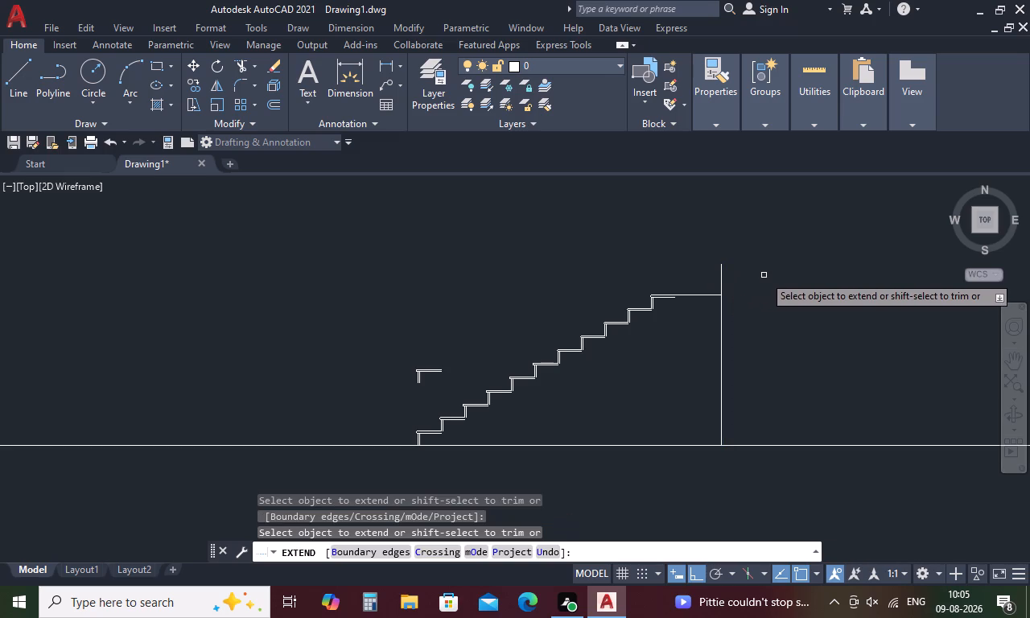
key(Escape)
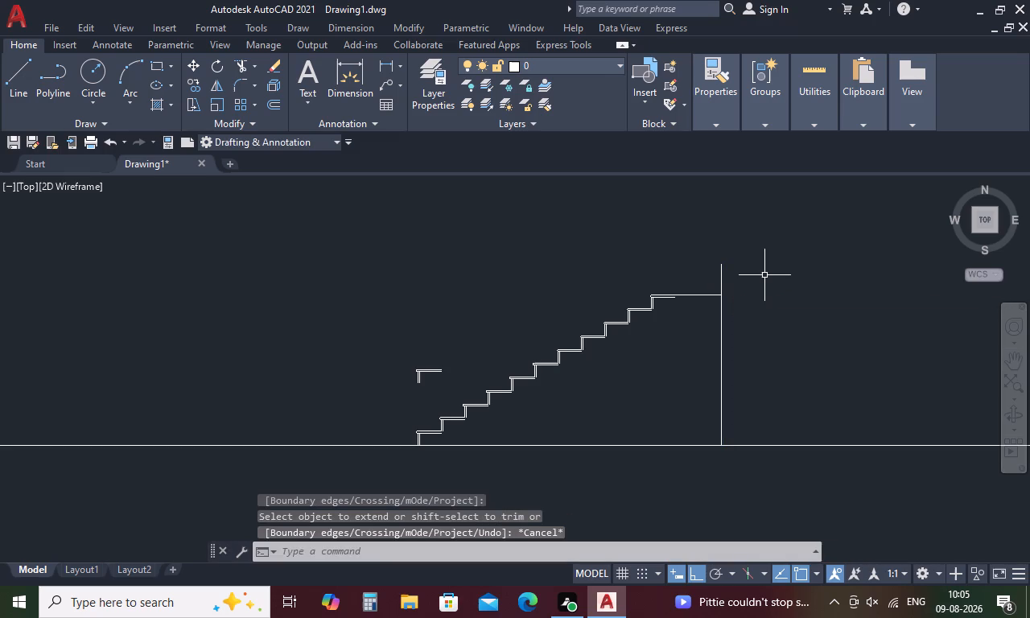
Draw a short horizontal line well above the landing, starting just over the vertical line and running away from the stairs.
text(l)
key(space)
middle_drag(764, 275, 741, 372)
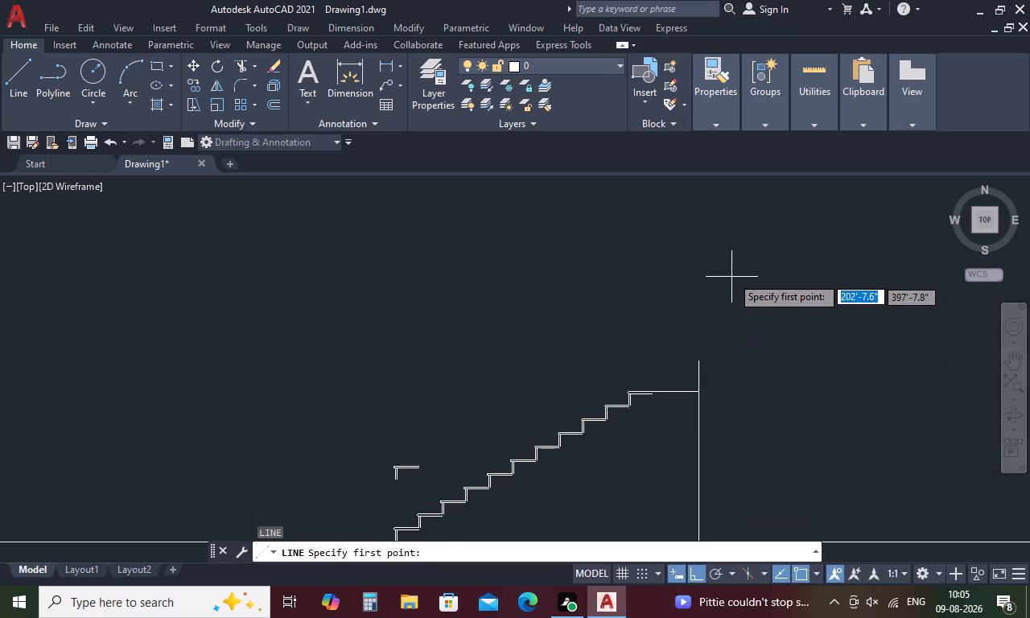
click(697, 236)
click(785, 235)
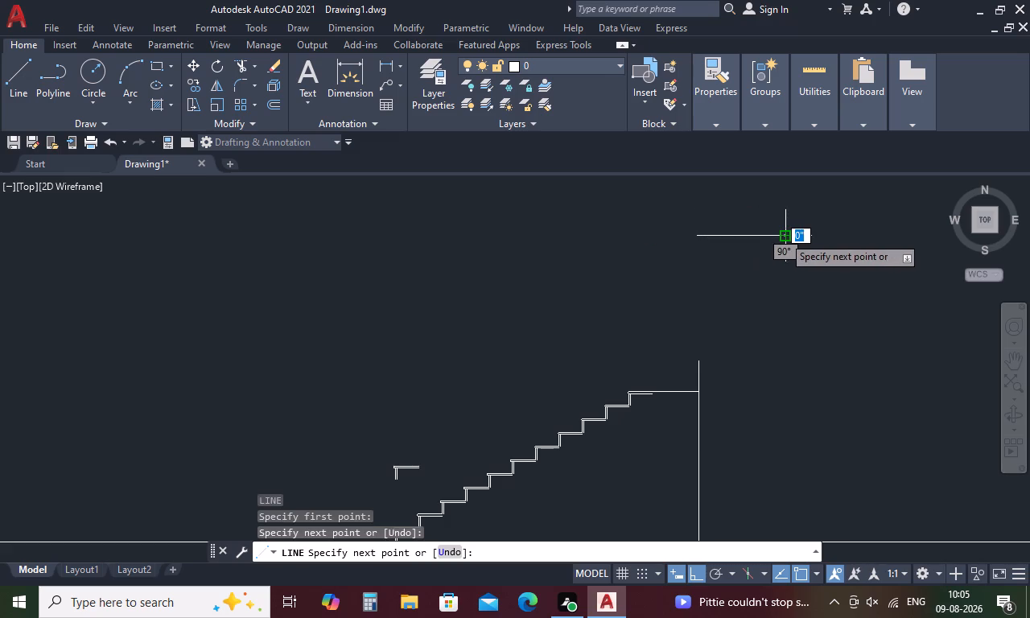
key(Escape)
Extend the vertical line's upper end to the short horizontal line above it.
text(ex)
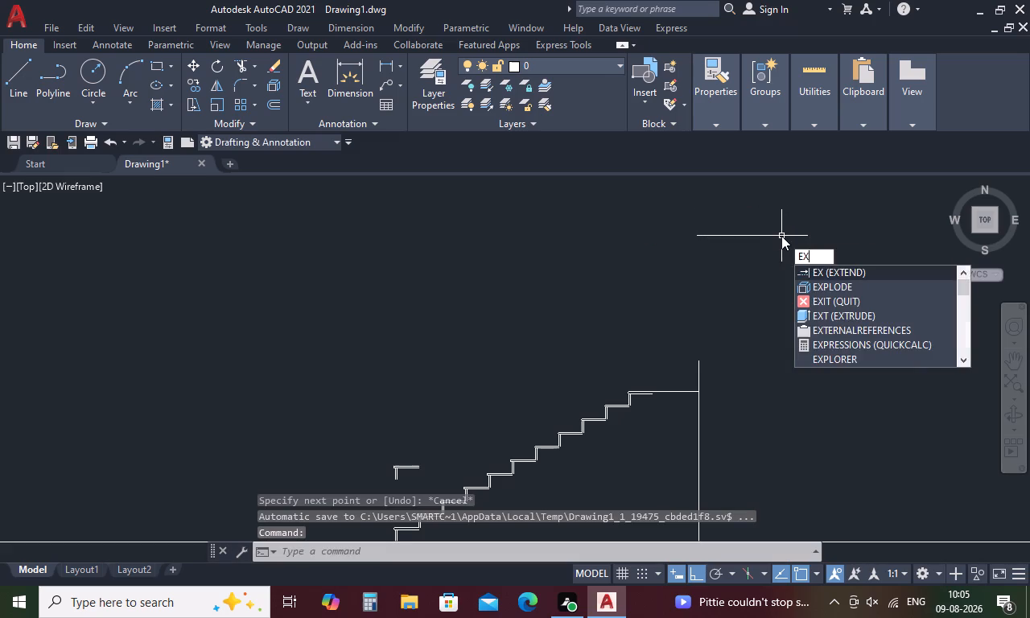
key(space)
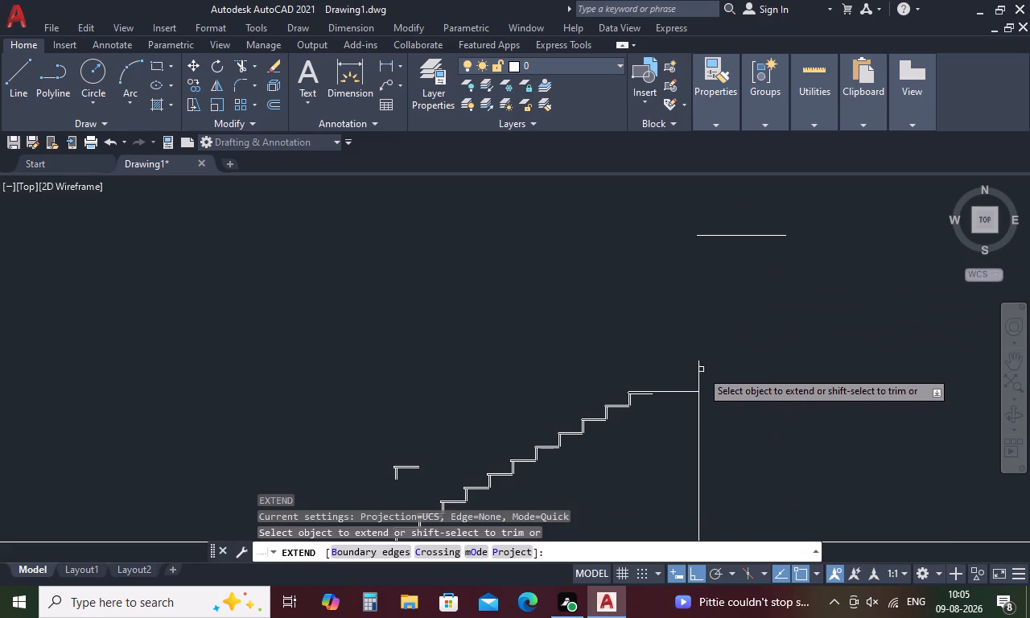
click(697, 377)
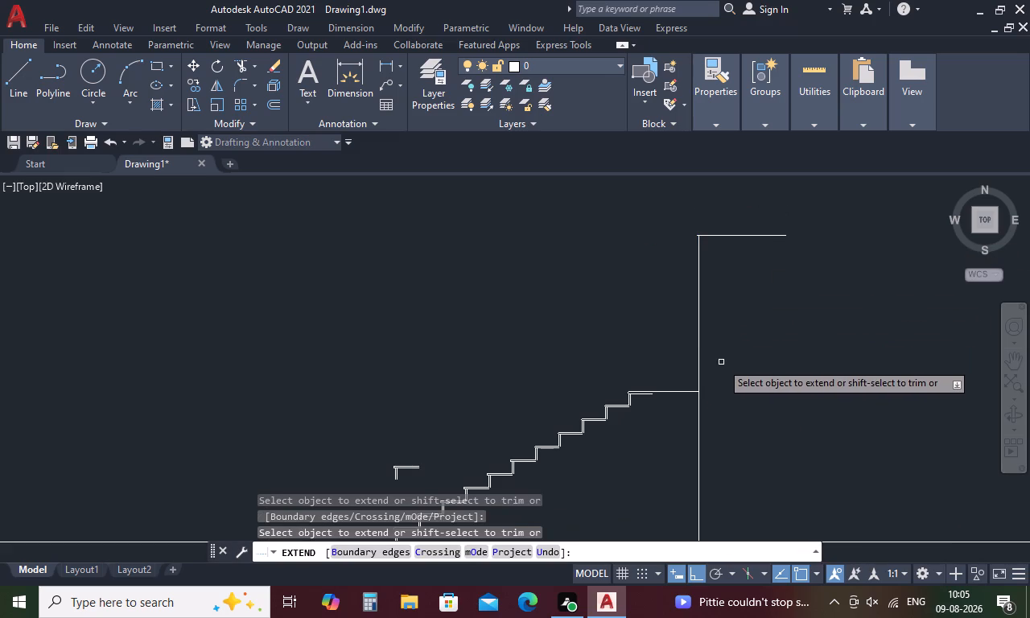
key(Escape)
Offset the vertical line at the landing's end by 0.75" to the side away from the stairs.
key(o)
key(space)
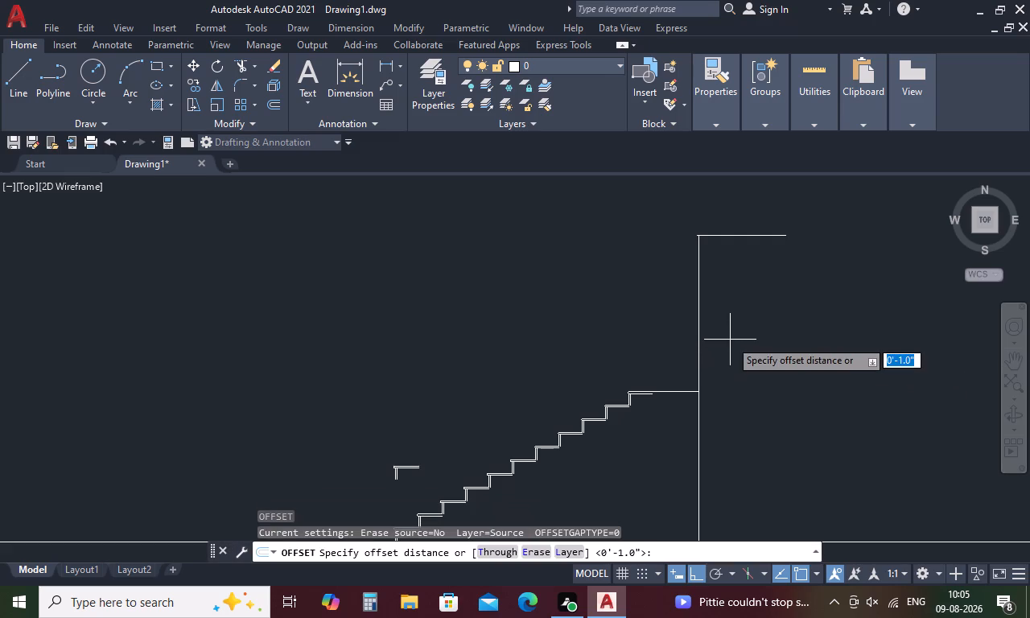
text(.75)
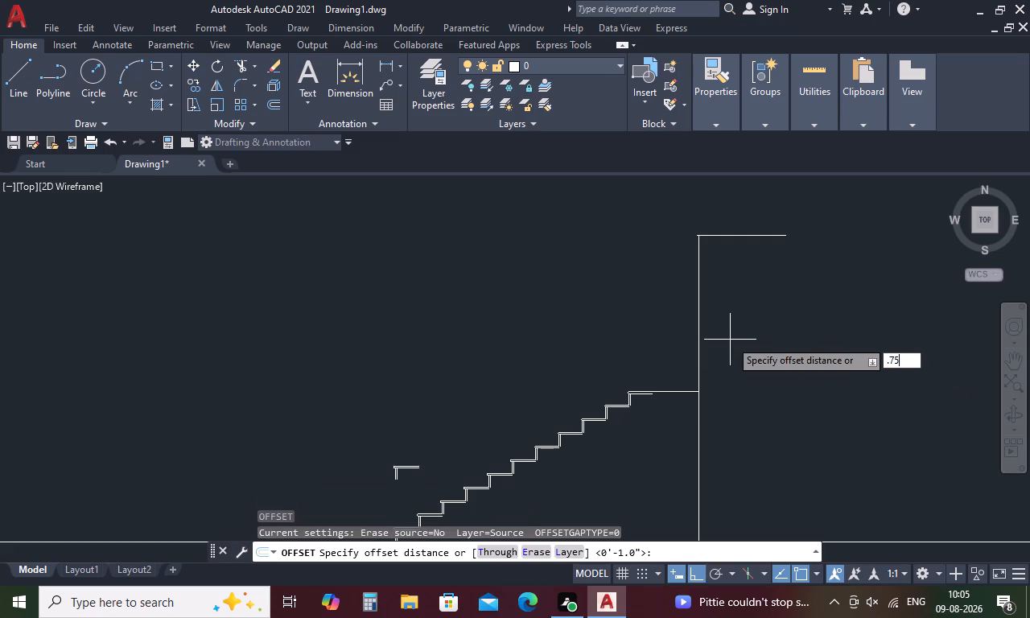
key(space)
click(699, 355)
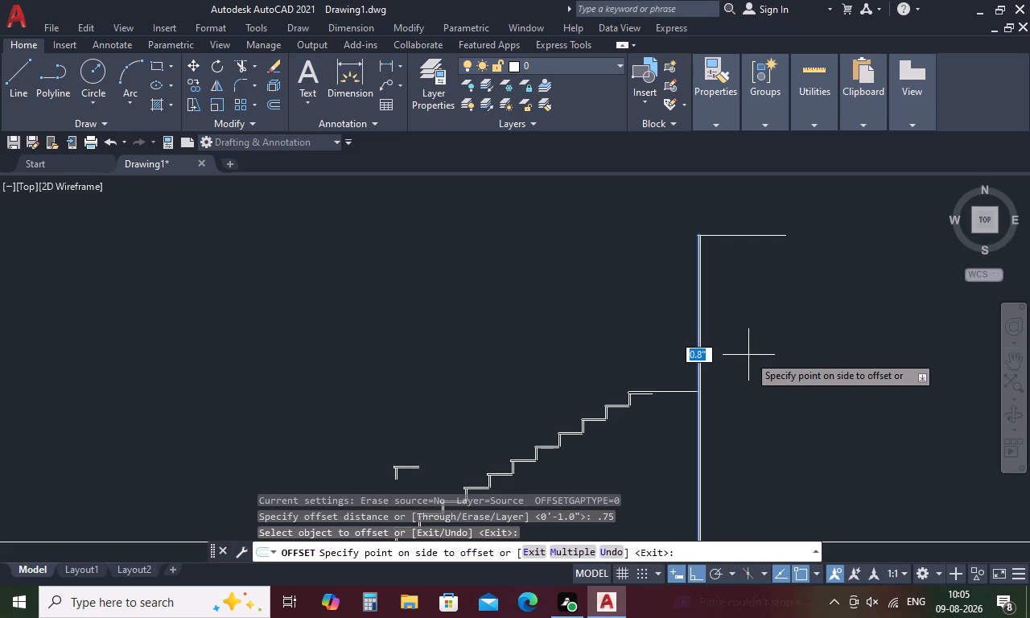
click(748, 355)
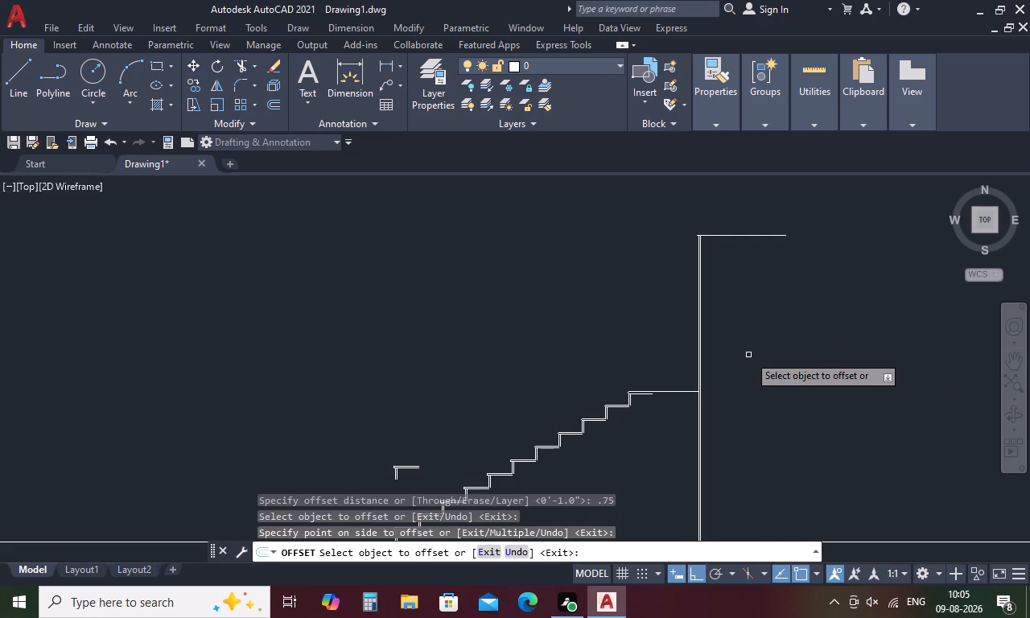
key(space)
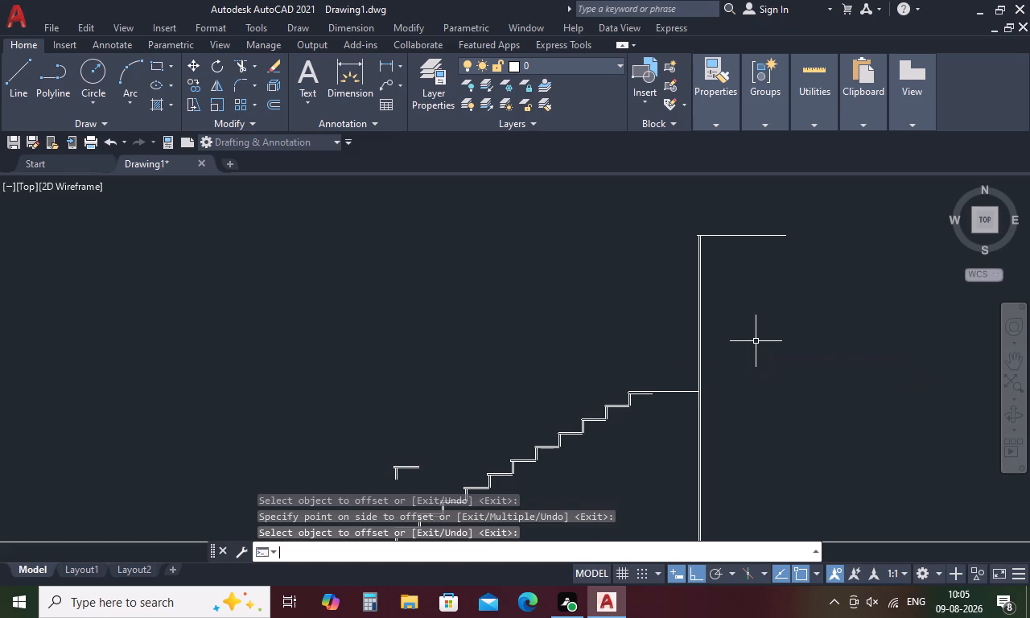
Offset the outer of the two closely spaced vertical lines by 9" away from the stairs.
key(space)
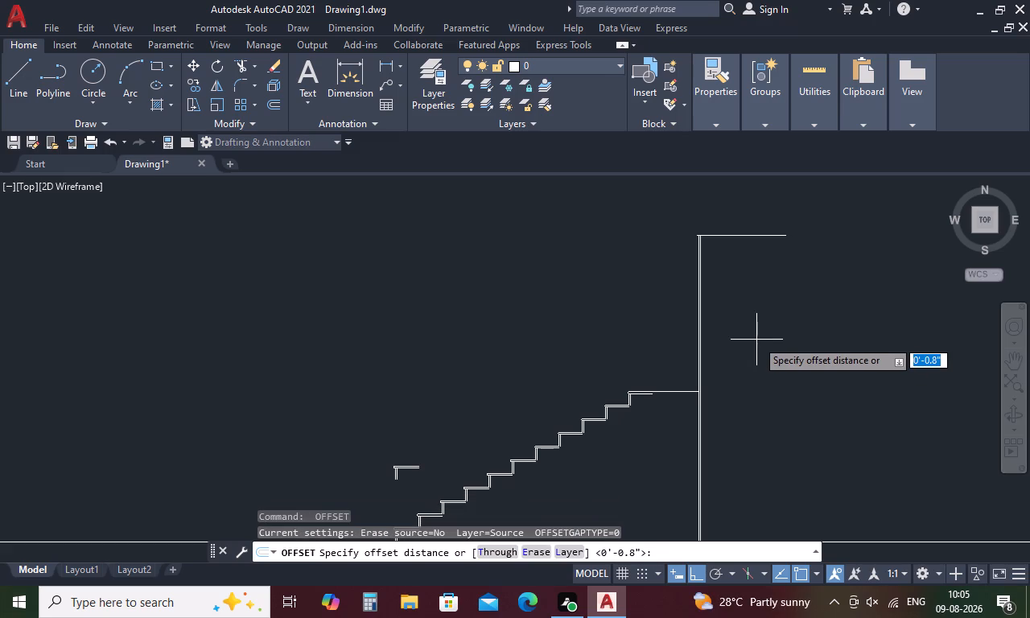
text(9)
key(space)
click(701, 386)
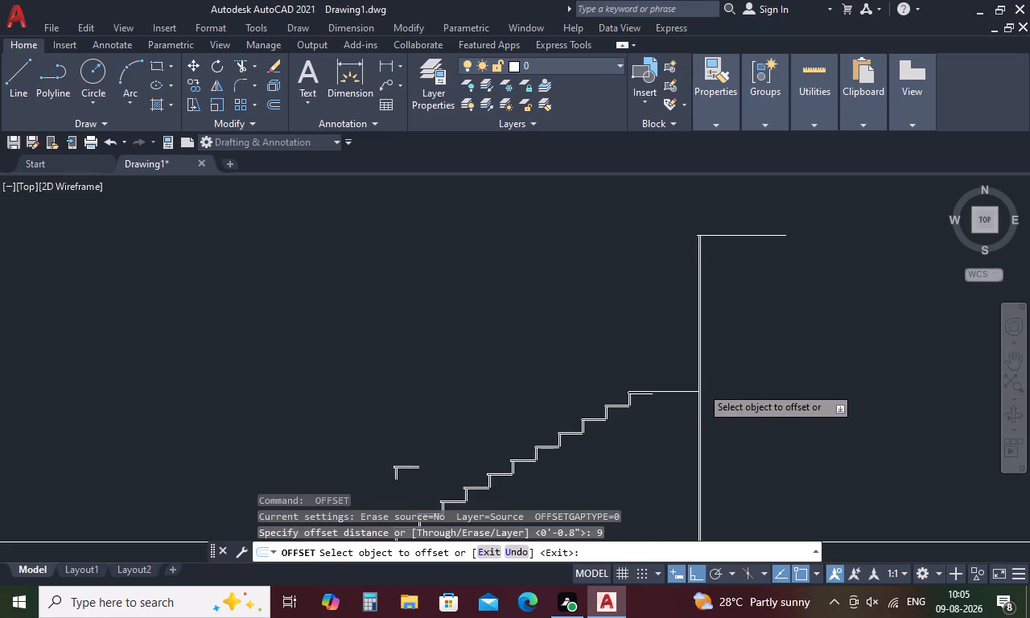
click(750, 381)
key(space)
Offset the outermost vertical line by 0.75" away from the stairs and end the Offset command.
key(space)
key(period)
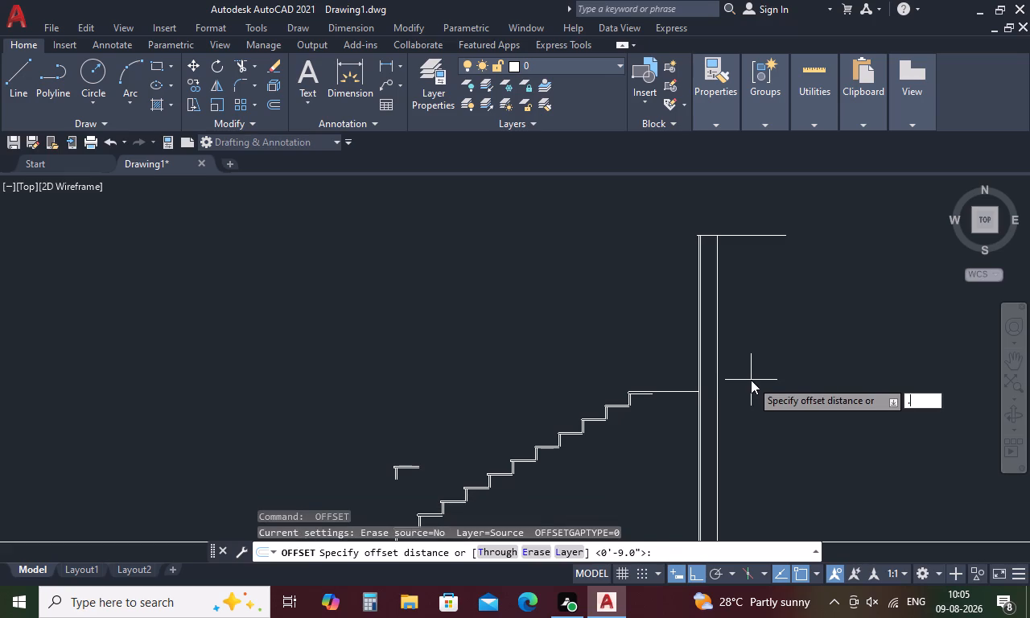
key(7)
text(5)
key(space)
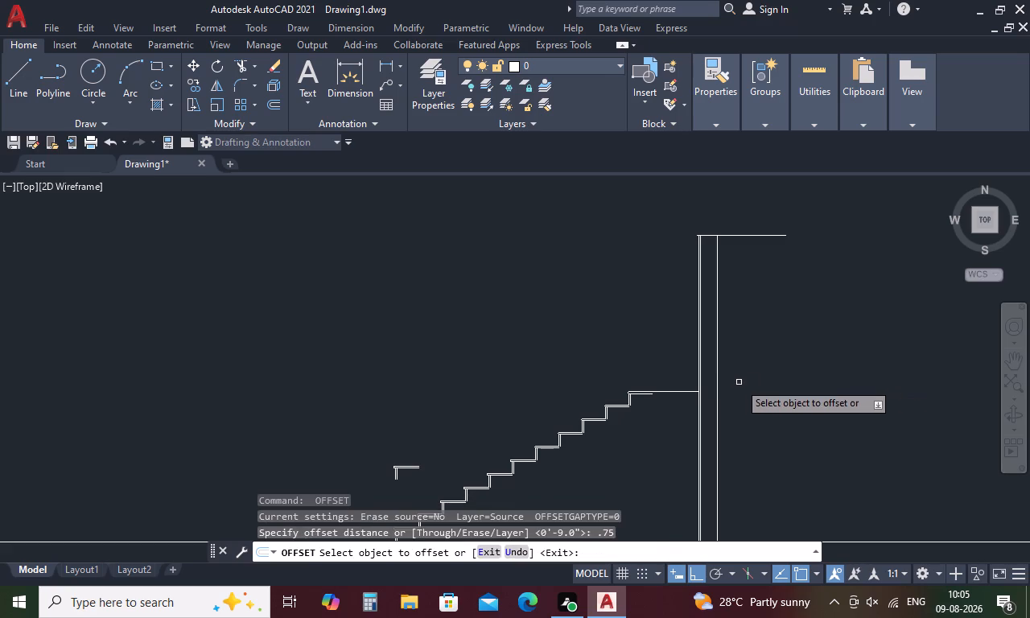
click(719, 394)
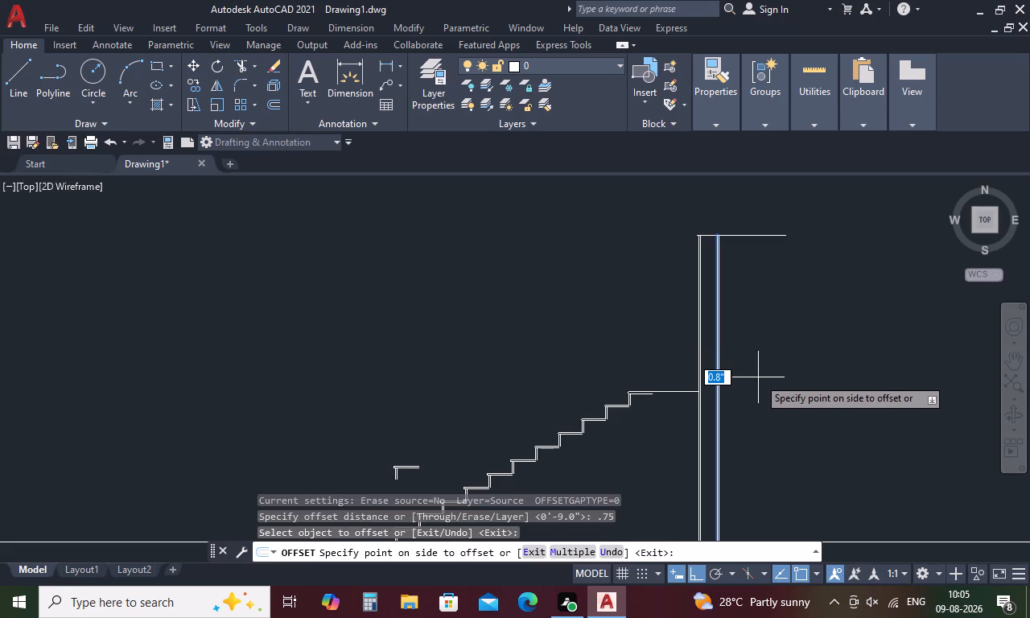
click(766, 377)
key(Escape)
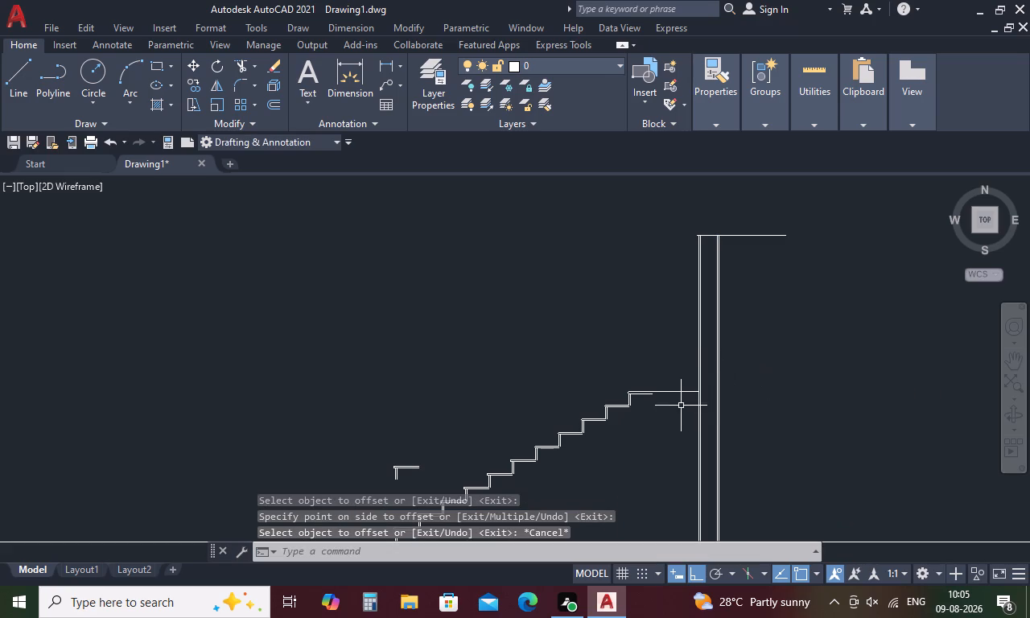
Extend the top tread's lower line to the nearest vertical wall line.
middle_drag(681, 406, 717, 303)
key(Escape)
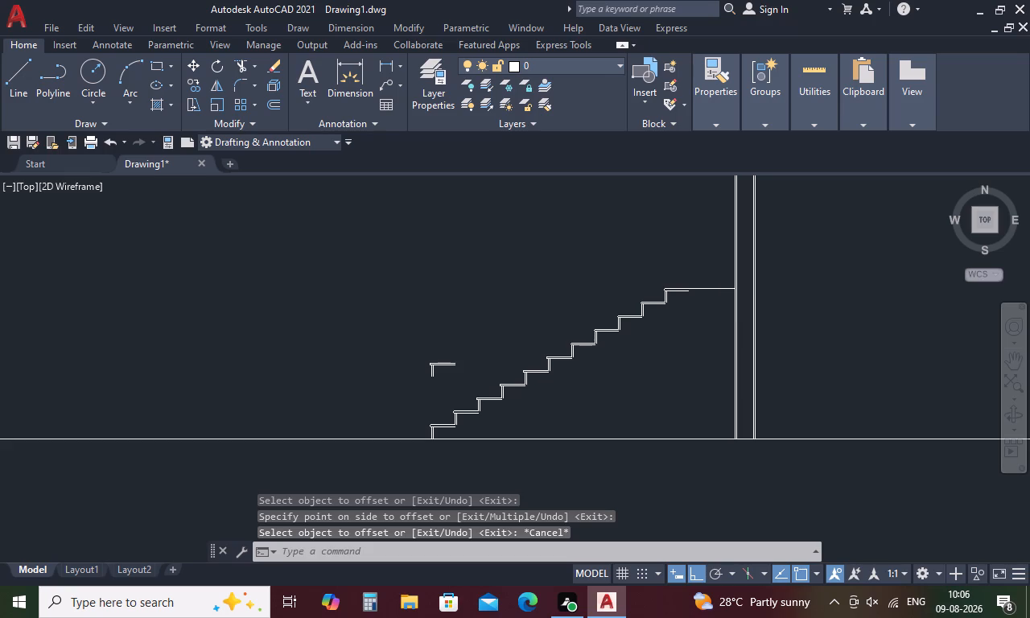
text(ex)
key(space)
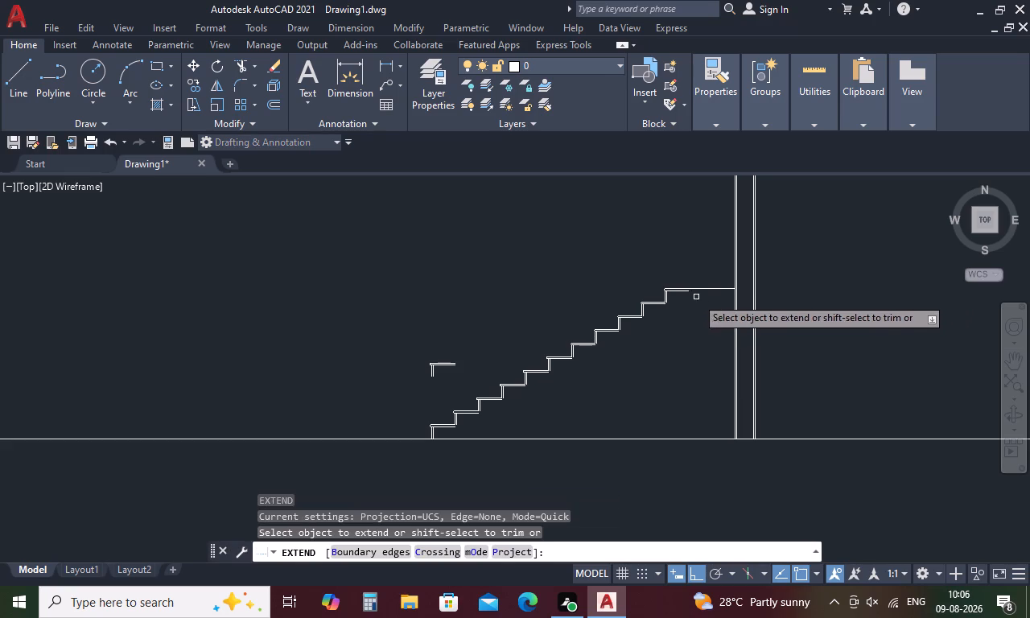
click(685, 293)
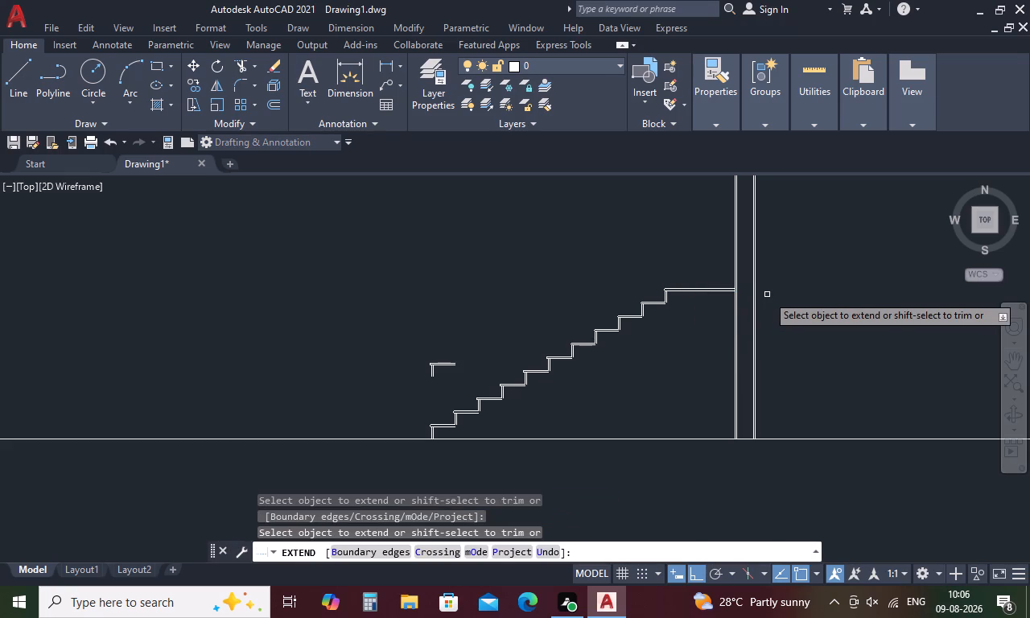
key(Escape)
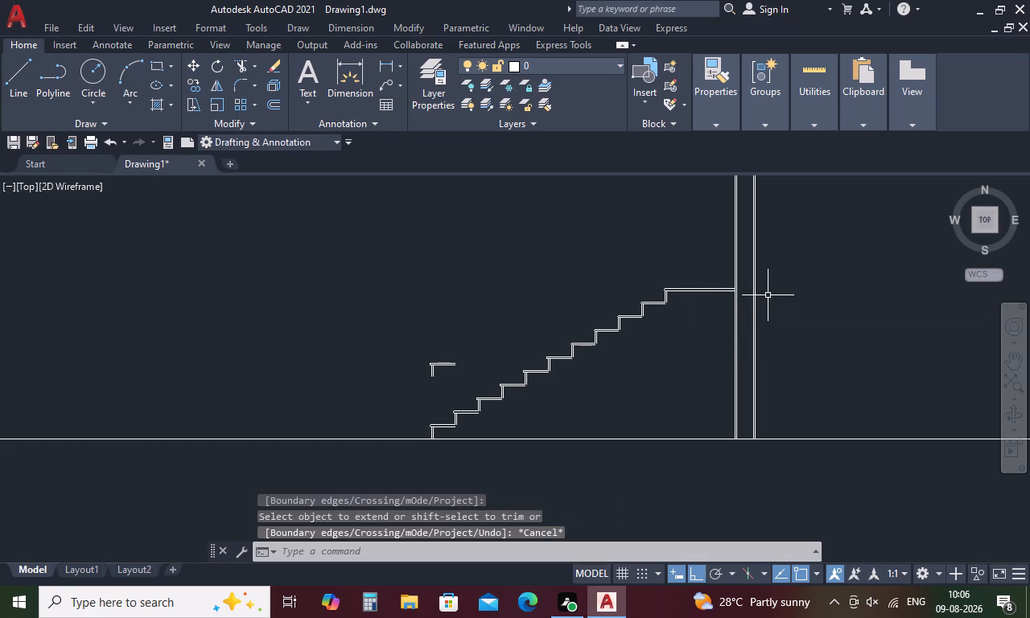
Offset the landing's lower line 6" downward to mark the slab thickness and end the Offset command.
text(o)
key(space)
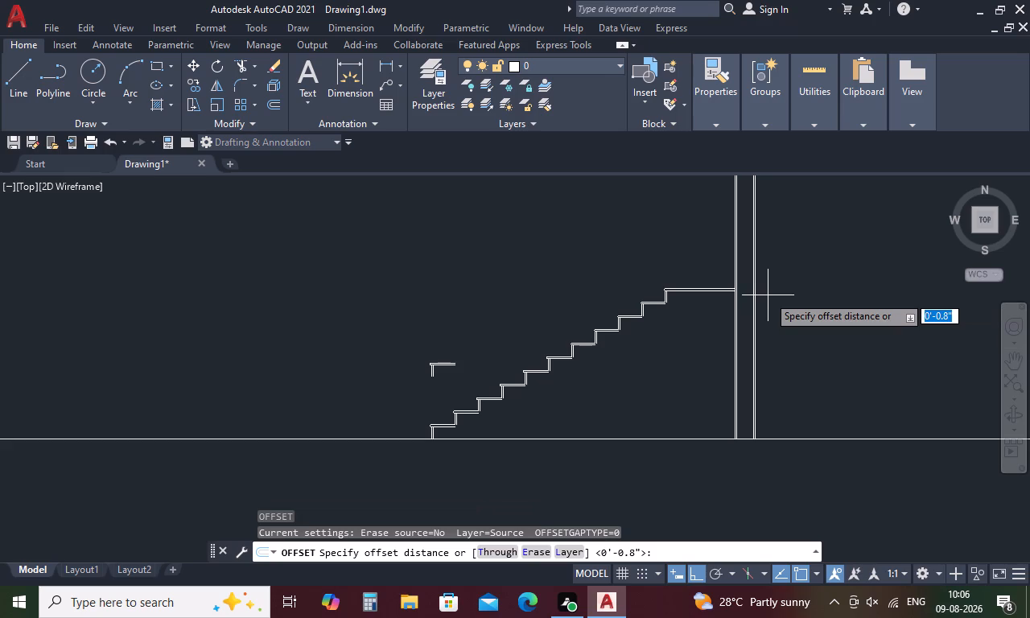
text(6)
key(space)
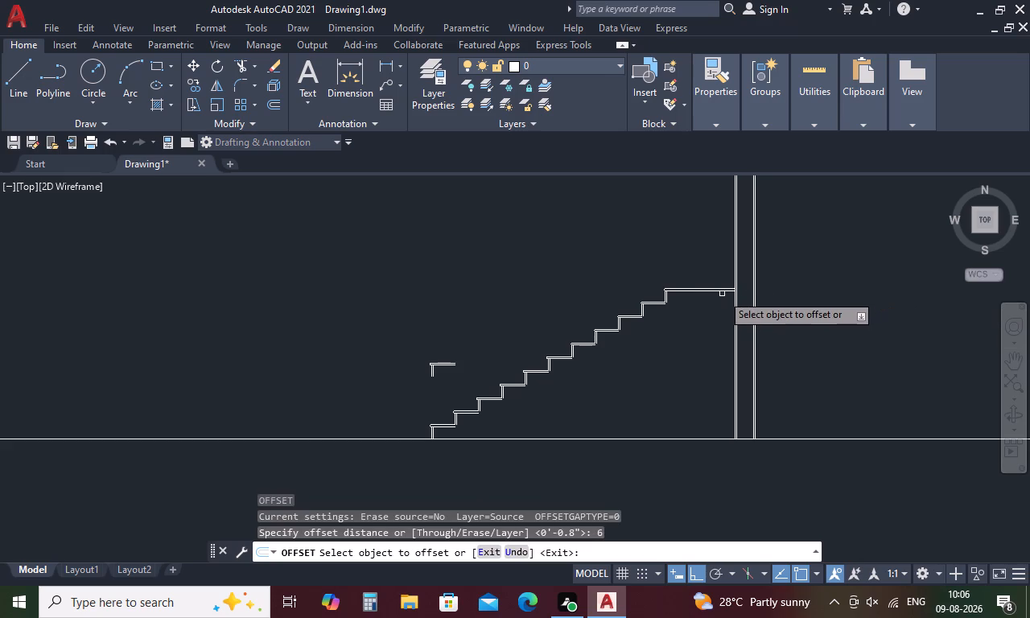
click(724, 292)
click(716, 320)
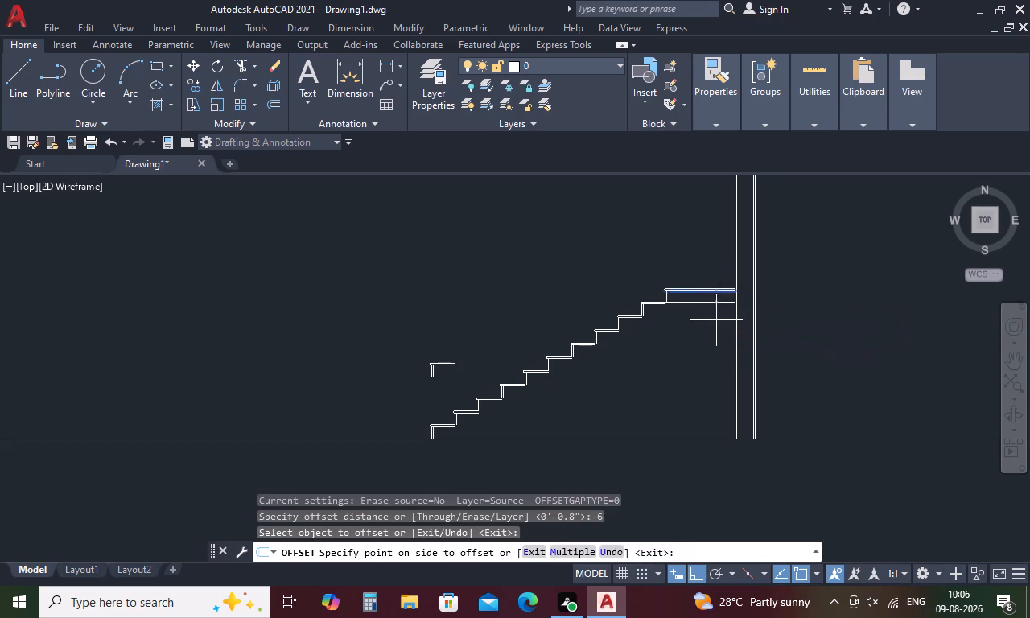
scroll(677, 305, up, 3)
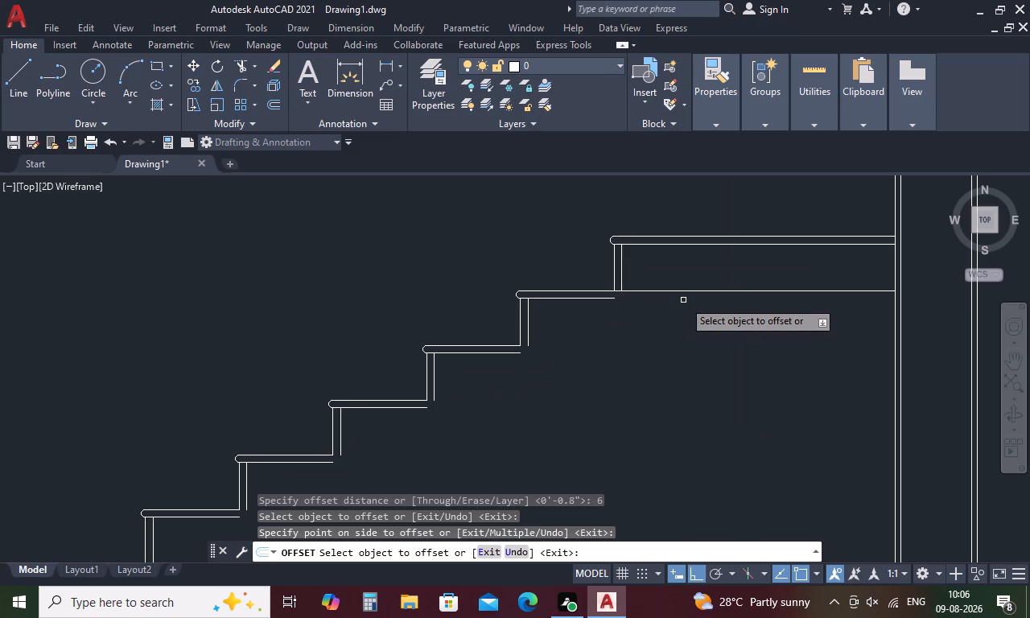
key(Escape)
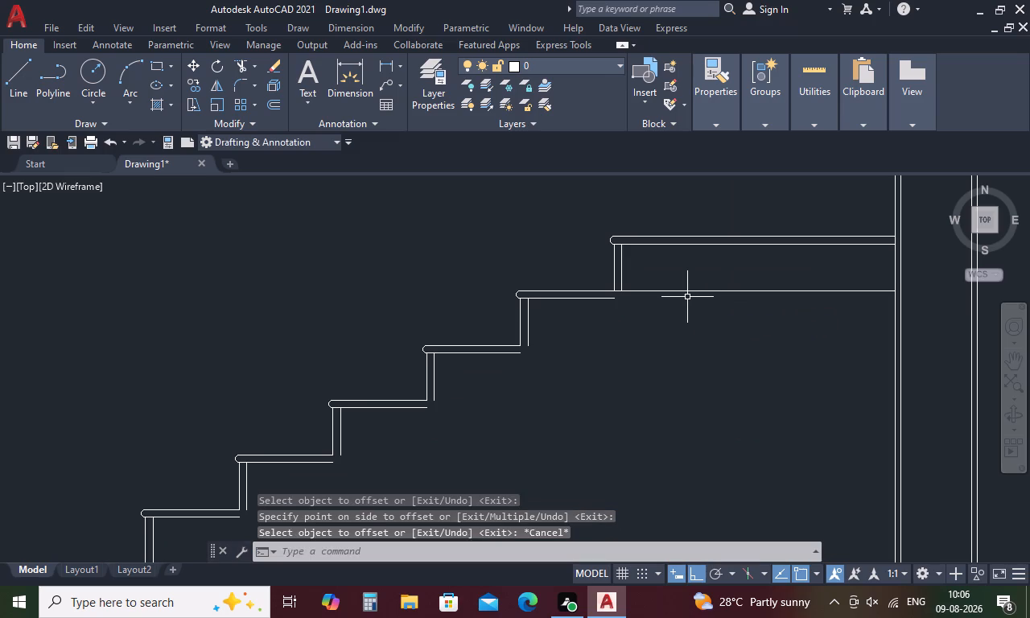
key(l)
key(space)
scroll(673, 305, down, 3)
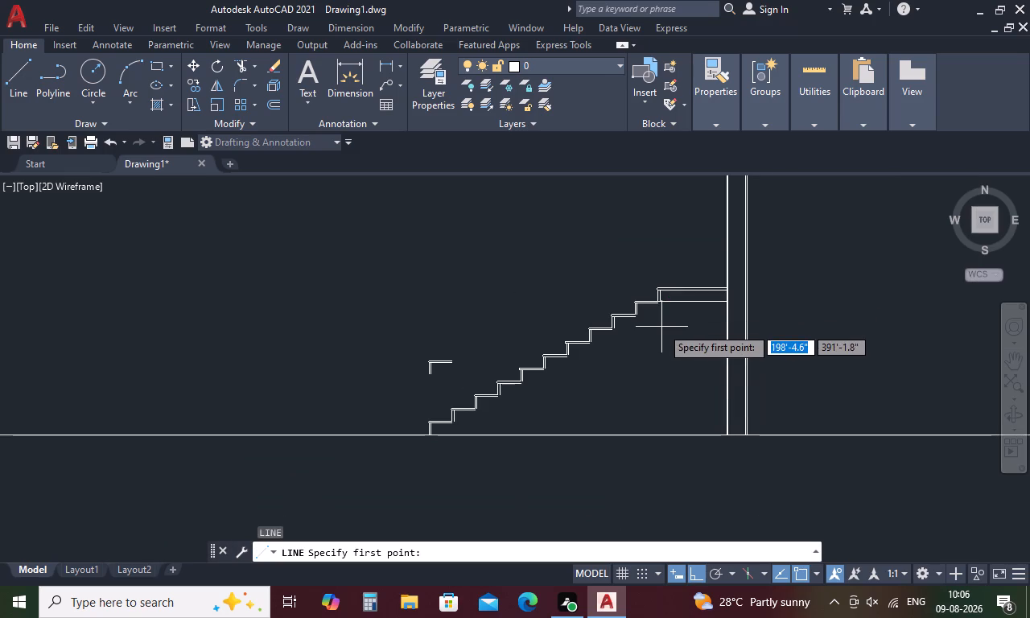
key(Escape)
Fillet the two lowest open step corners at radius 0, joining each tread's lower line to the next riser's inner line.
text(f)
key(space)
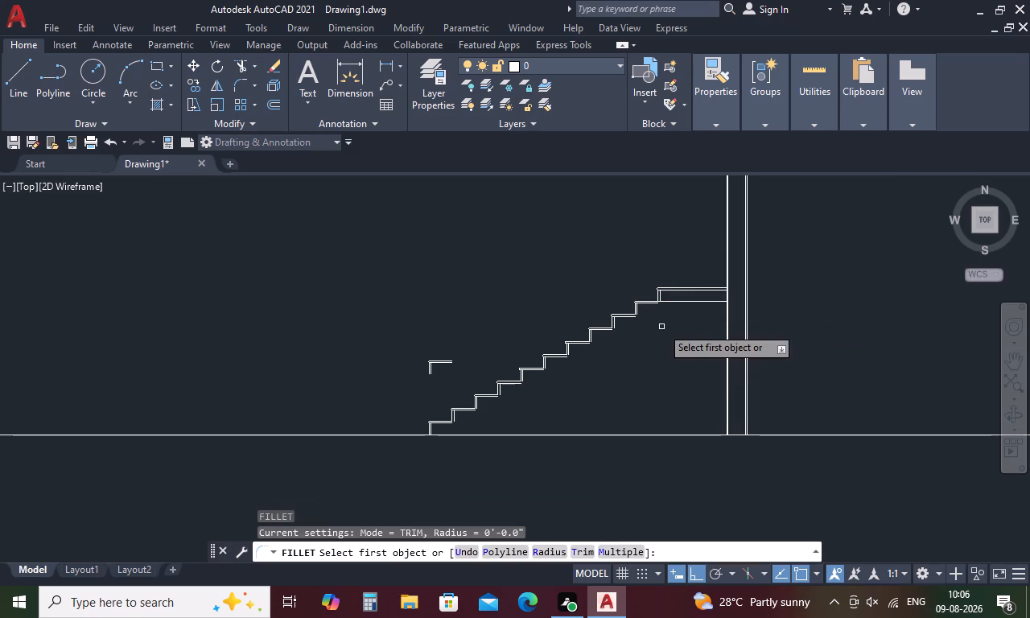
scroll(443, 430, up, 4)
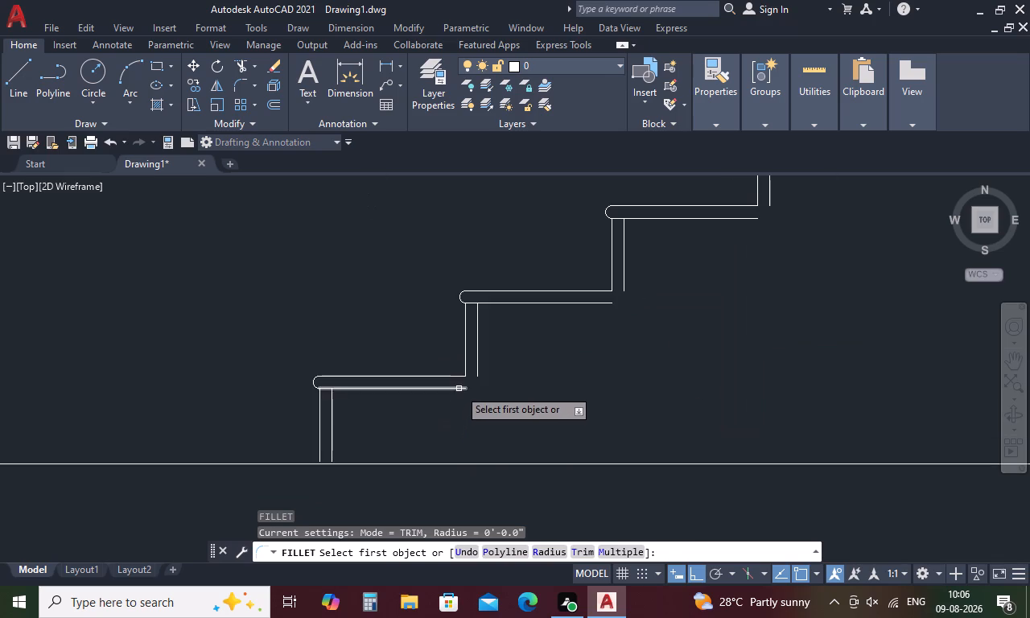
click(459, 389)
click(479, 362)
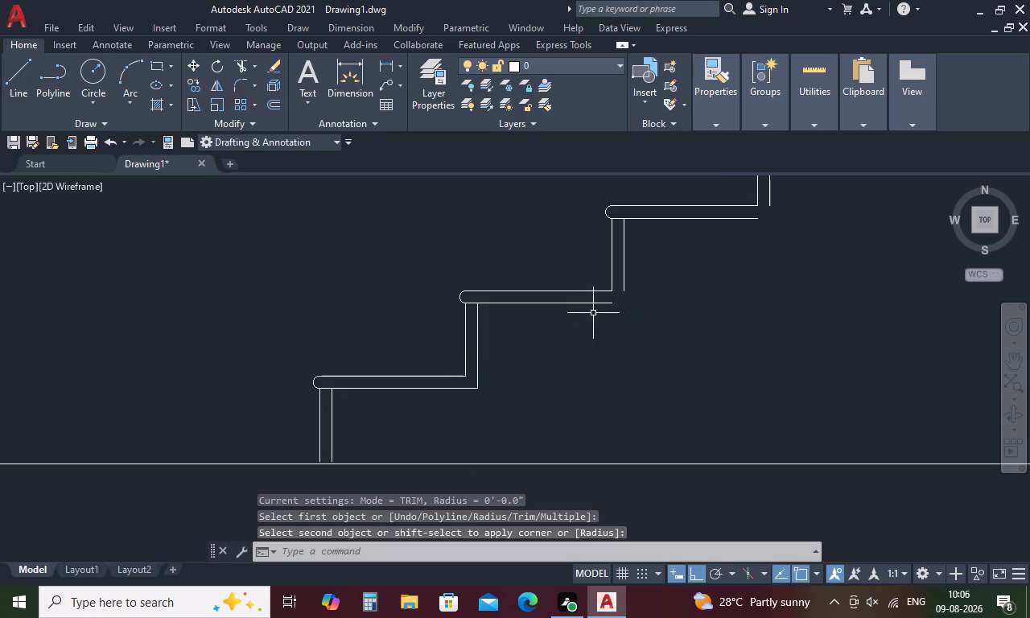
key(space)
click(604, 304)
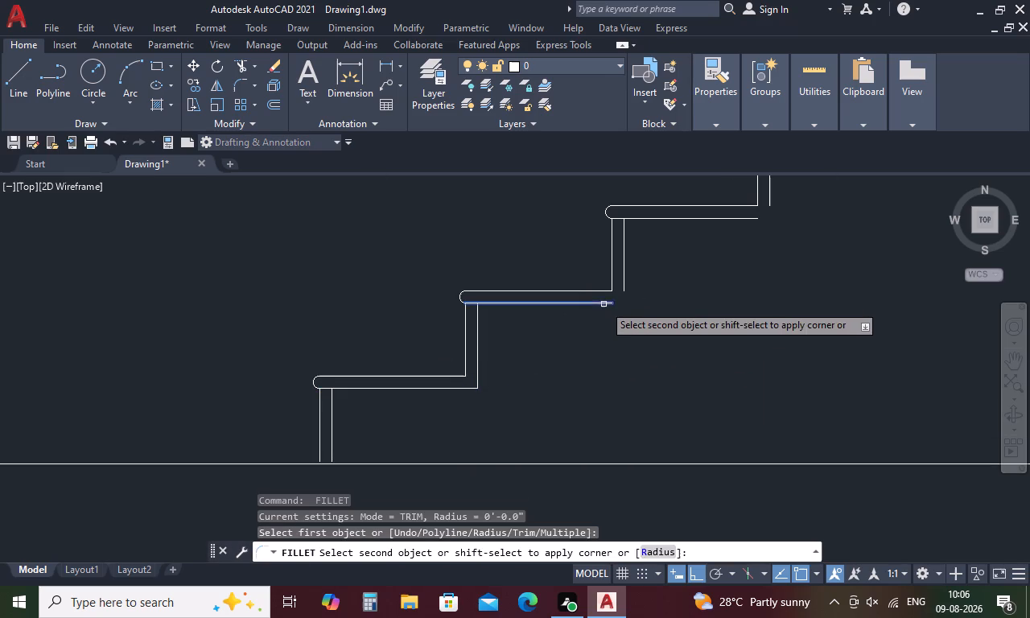
click(622, 283)
Fillet the third and fourth inner step corners from the bottom at radius 0, joining tread underside and inner riser lines.
middle_drag(656, 274, 484, 366)
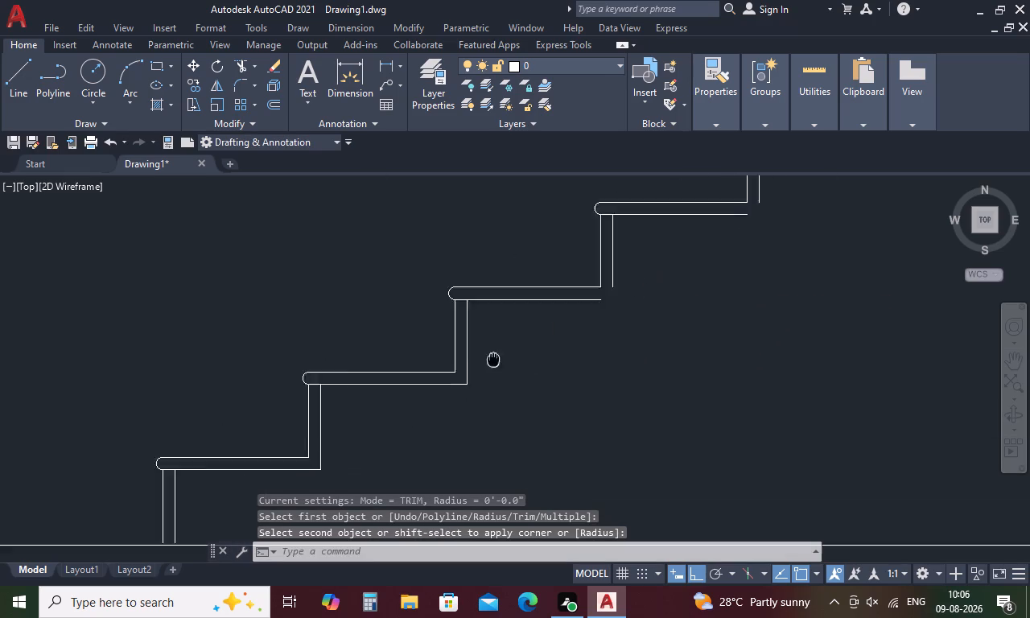
middle_drag(484, 366, 386, 435)
key(space)
click(476, 377)
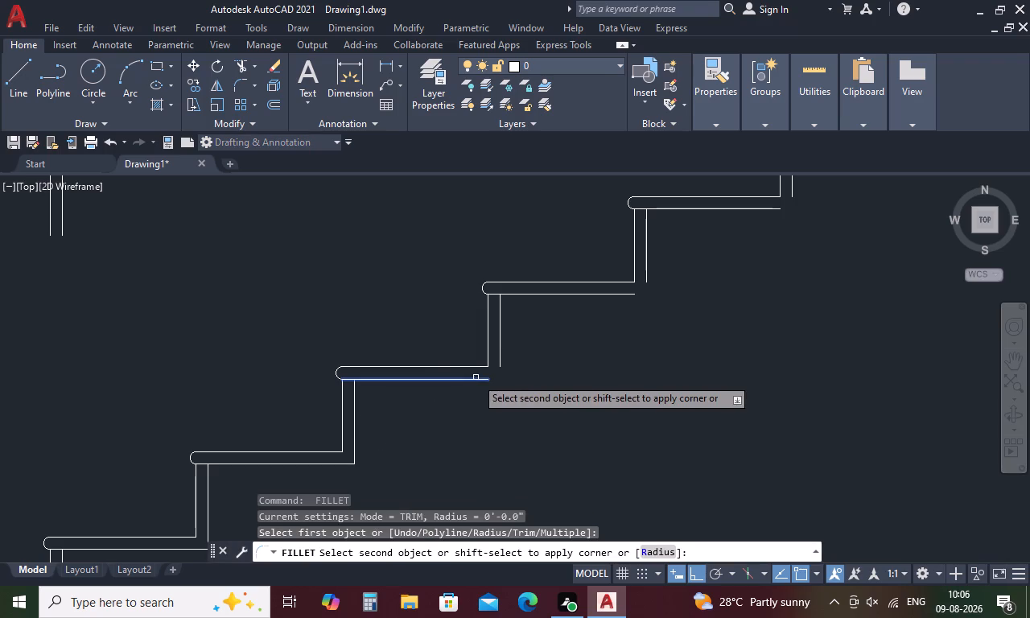
click(498, 361)
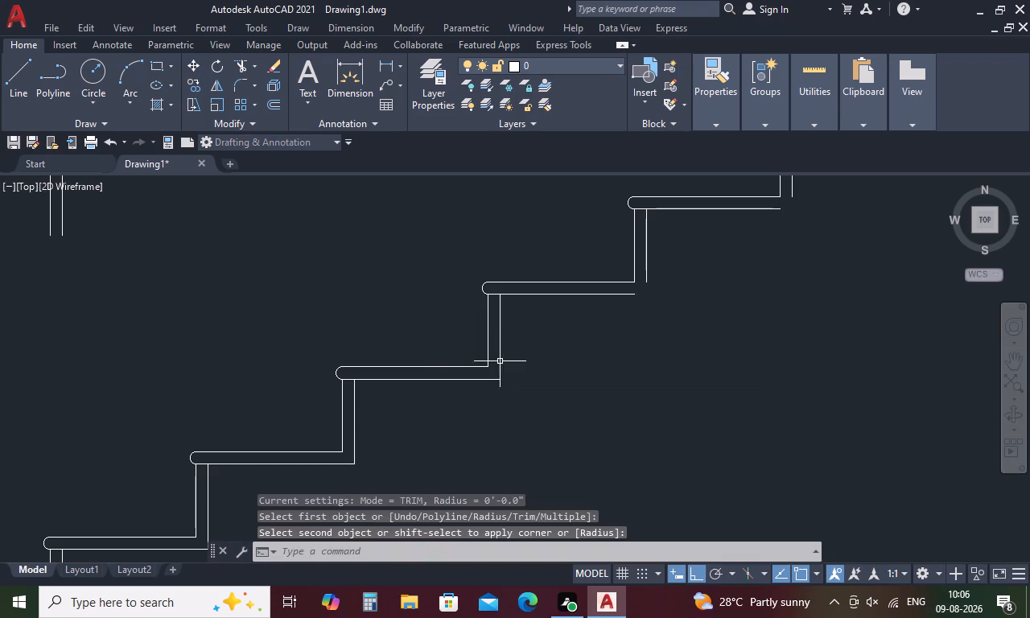
key(space)
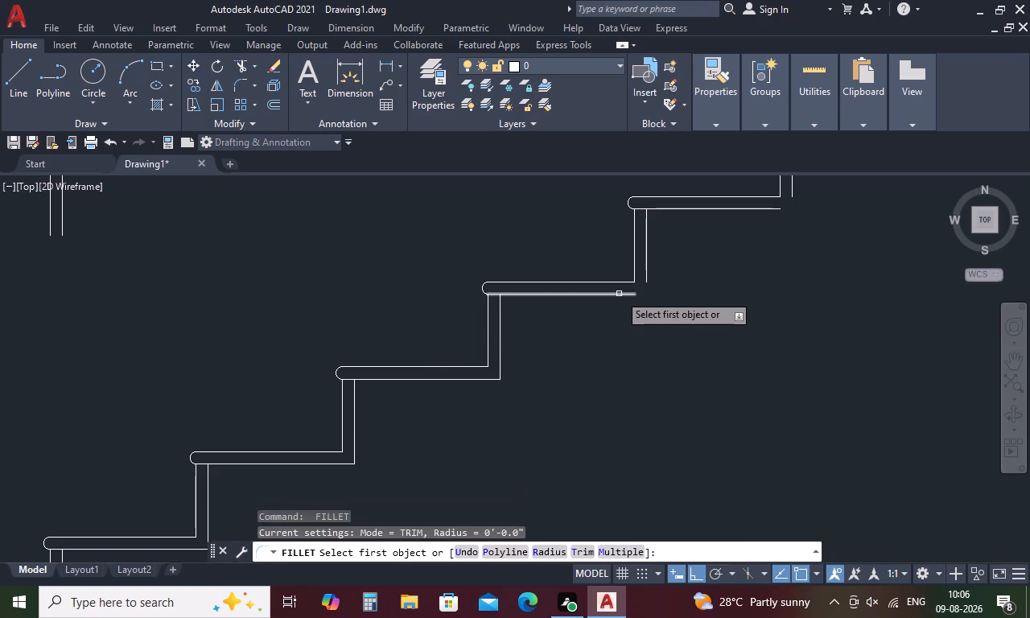
click(619, 294)
click(649, 274)
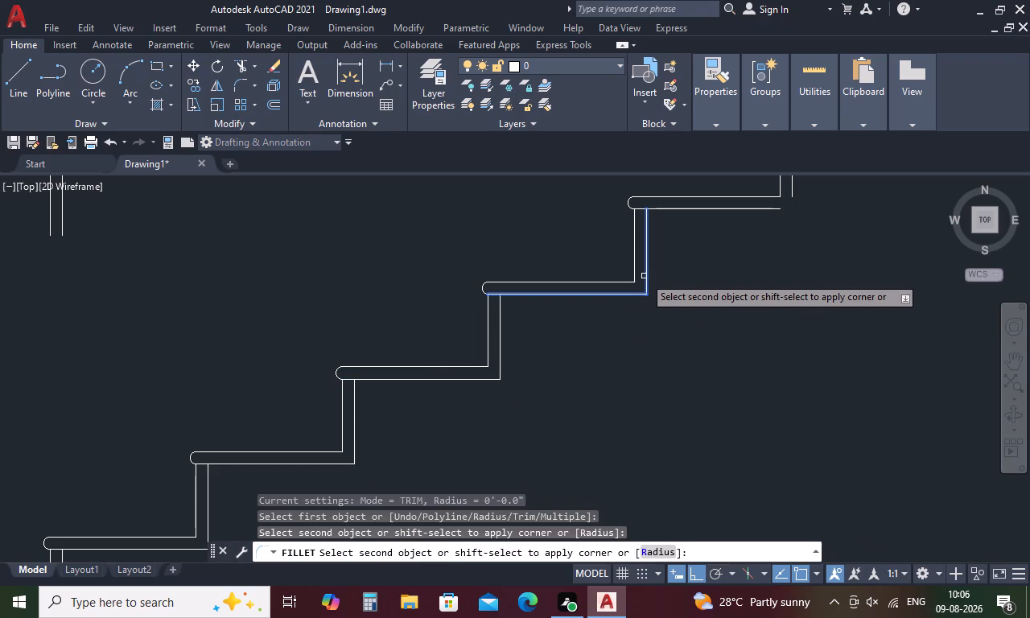
click(644, 276)
Fillet the fifth and sixth inner step corners from the bottom at radius 0, joining tread underside and inner riser lines.
middle_drag(658, 286, 483, 417)
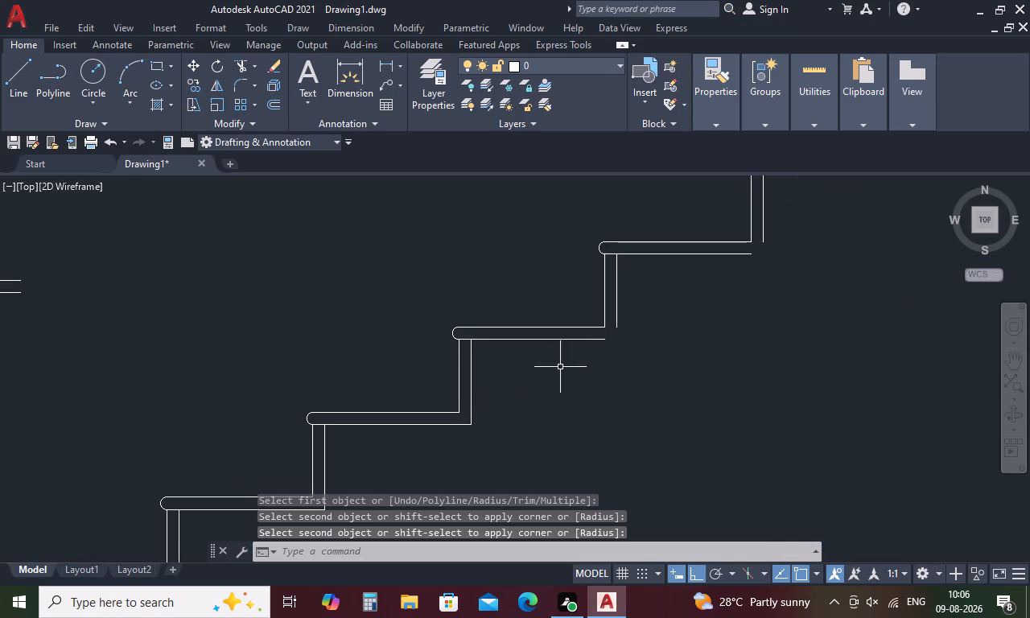
key(space)
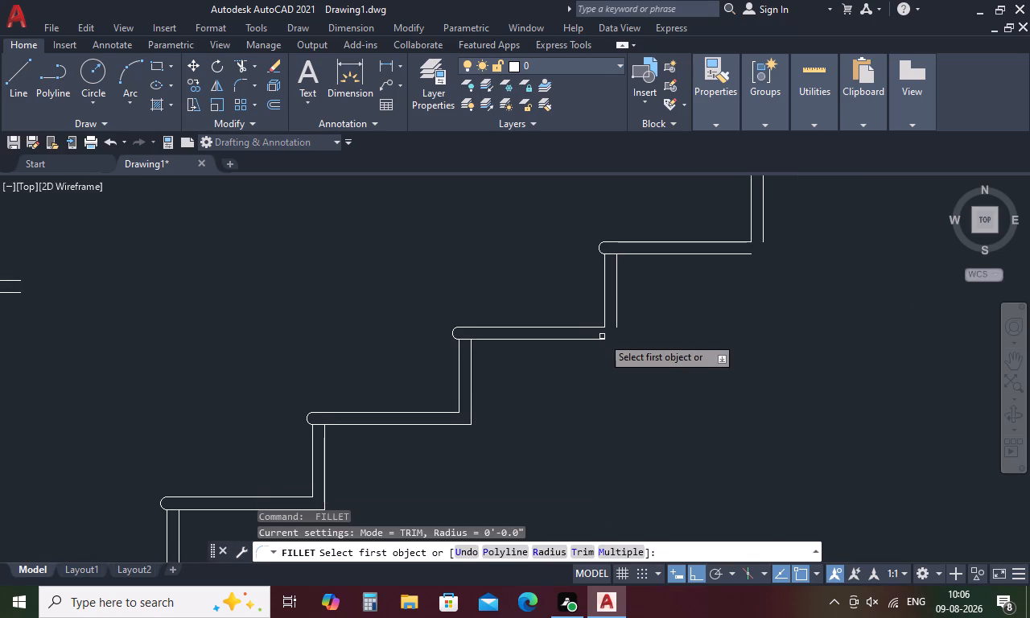
click(600, 340)
click(616, 323)
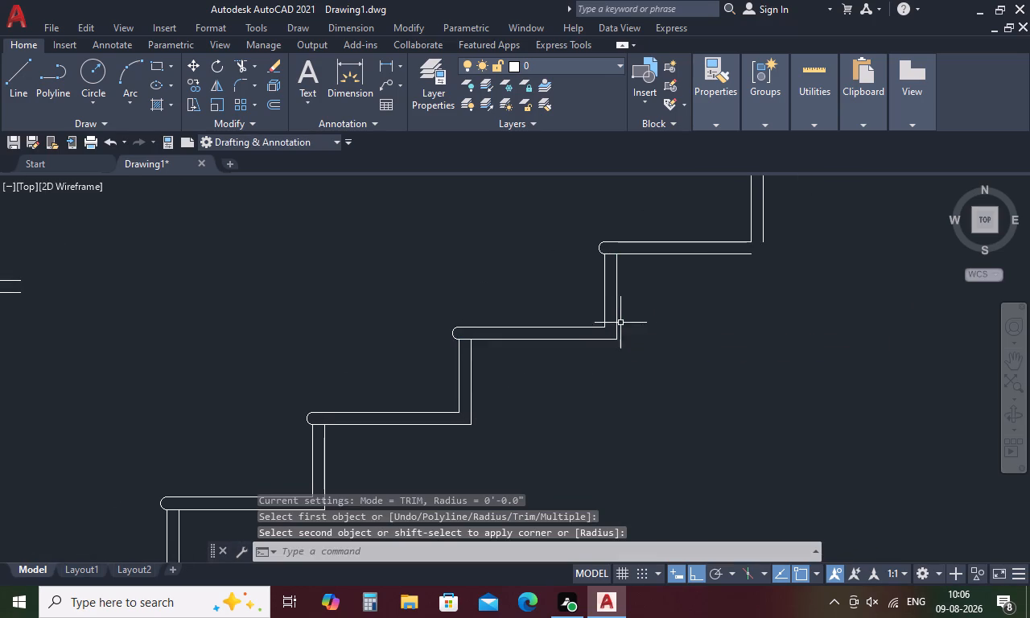
middle_drag(689, 314, 463, 434)
key(space)
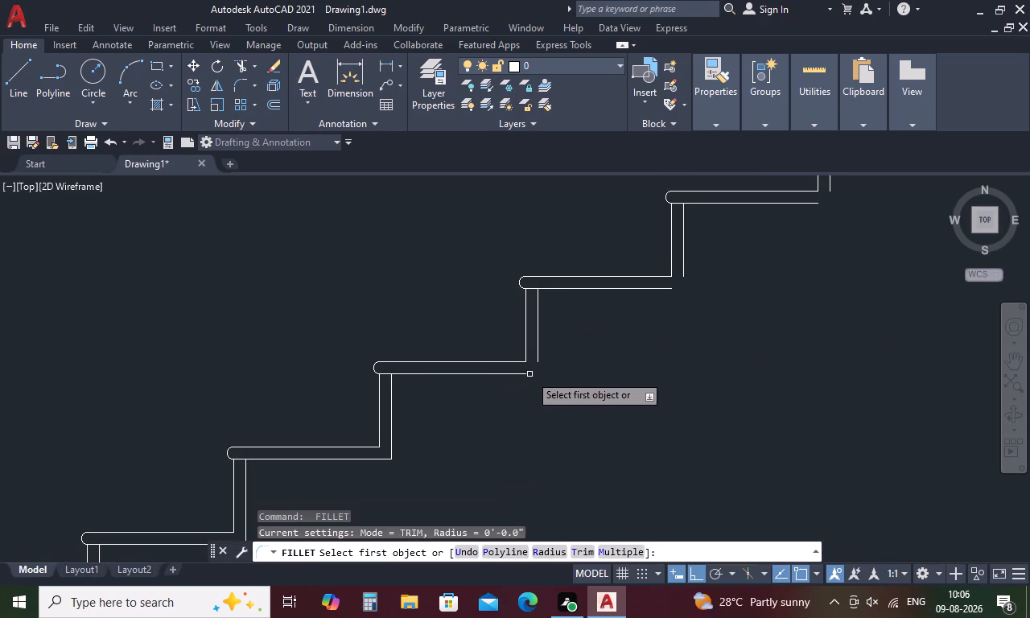
click(517, 374)
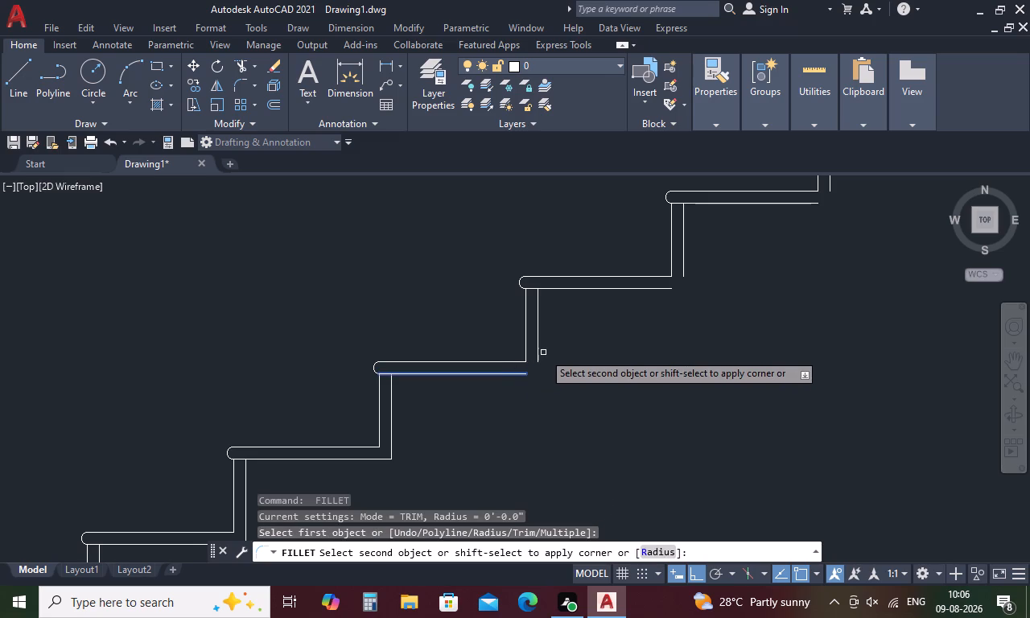
click(535, 358)
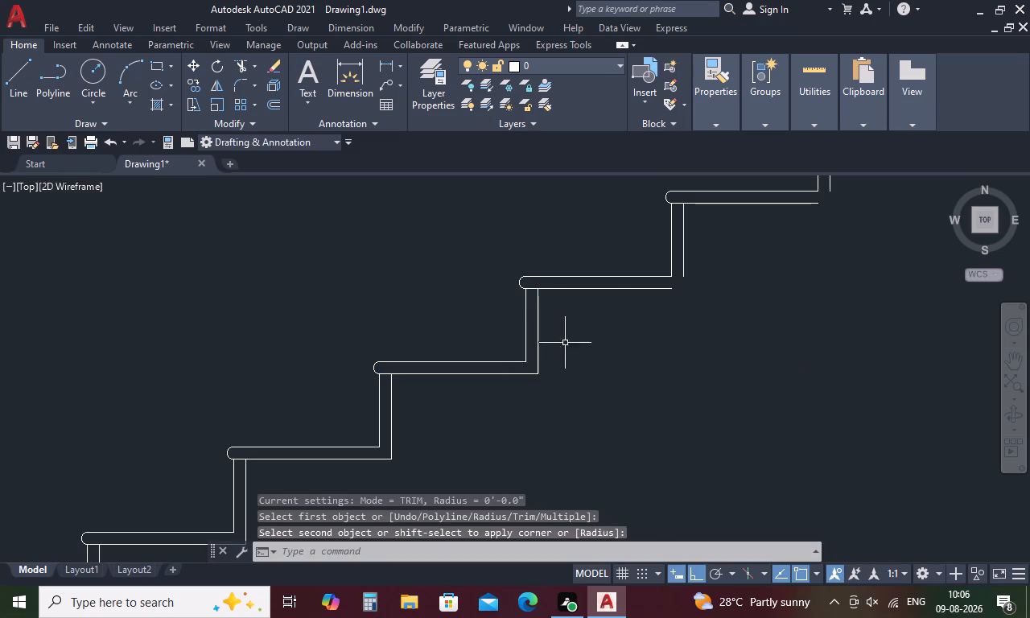
Fillet the seventh and eighth inner step corners from the bottom at radius 0, joining tread underside and inner riser lines.
key(space)
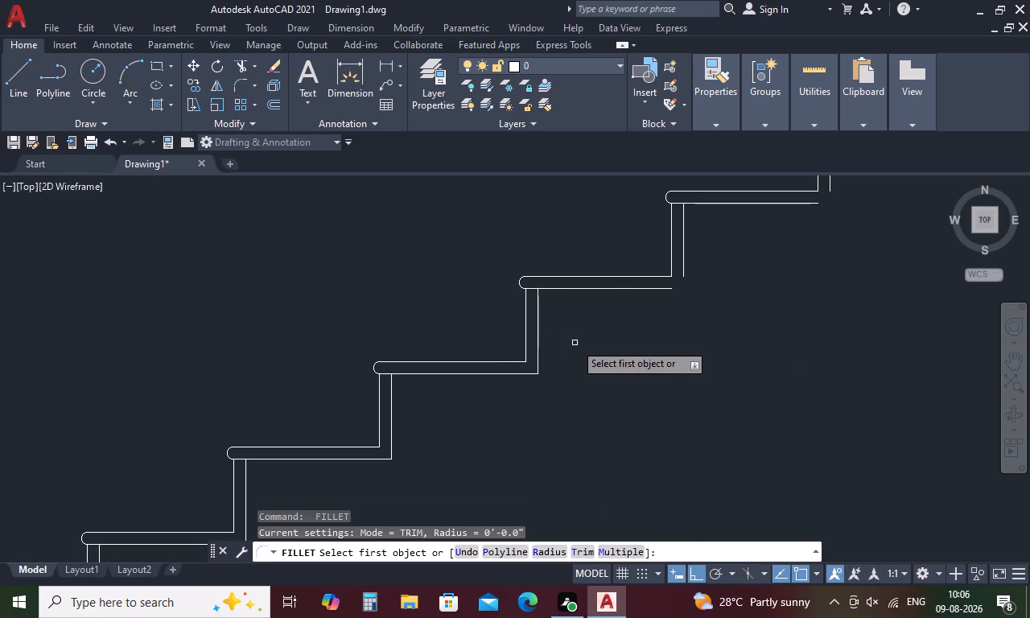
click(685, 271)
click(663, 287)
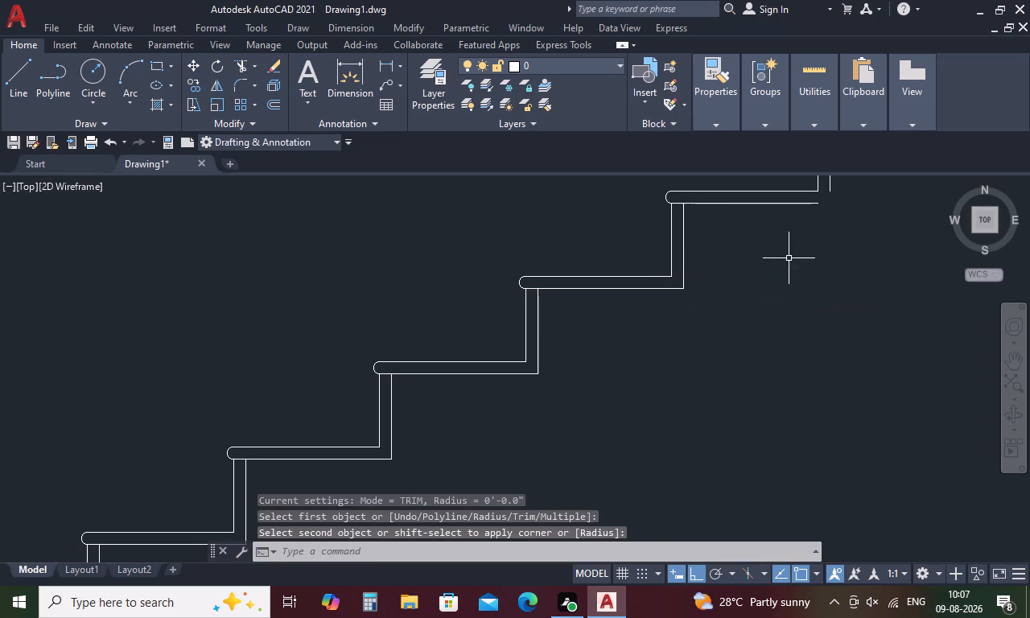
middle_drag(789, 258, 510, 369)
key(space)
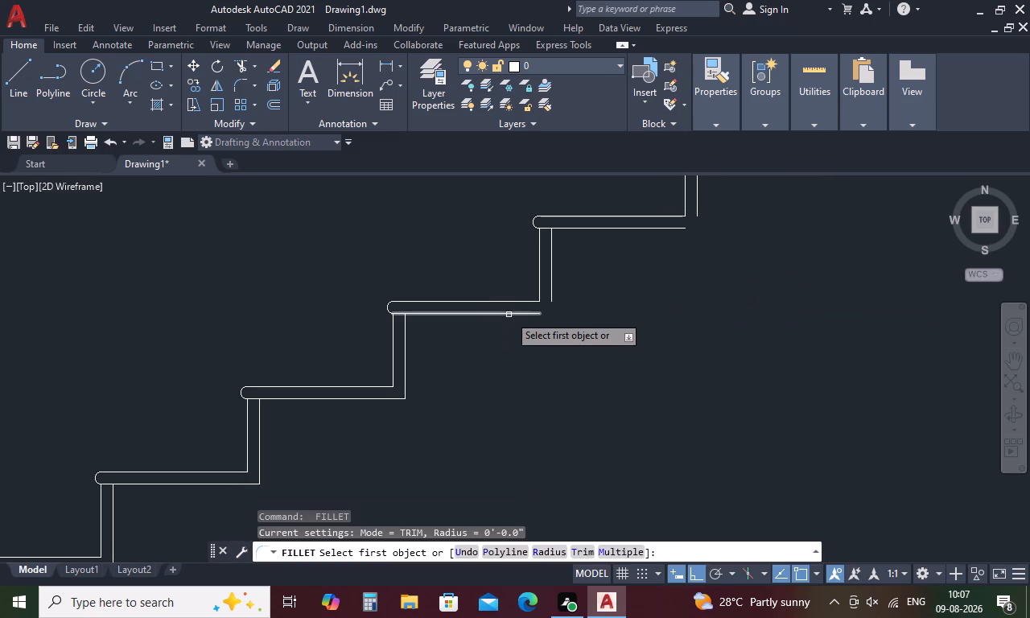
click(509, 315)
click(553, 270)
Fillet the last two inner step corners below the landing at radius 0, joining tread underside and inner riser lines.
key(space)
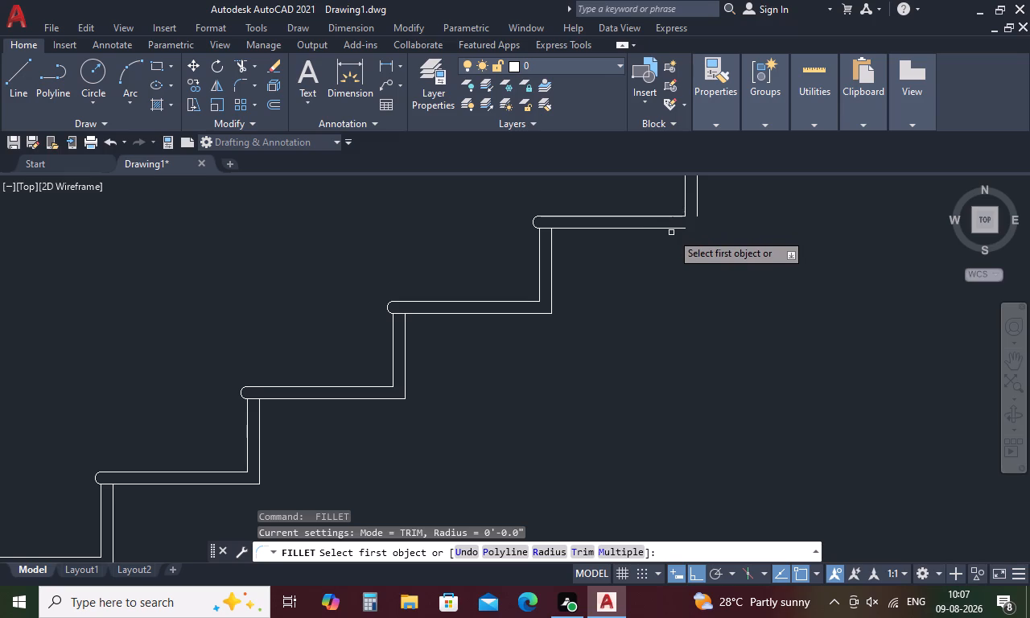
click(677, 227)
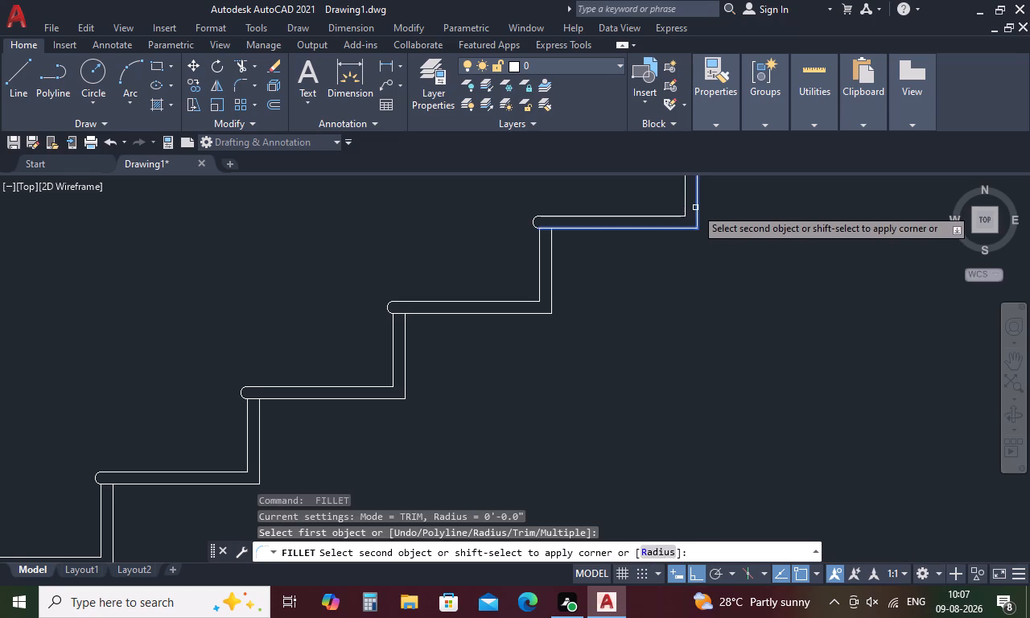
click(695, 208)
middle_drag(730, 220, 531, 404)
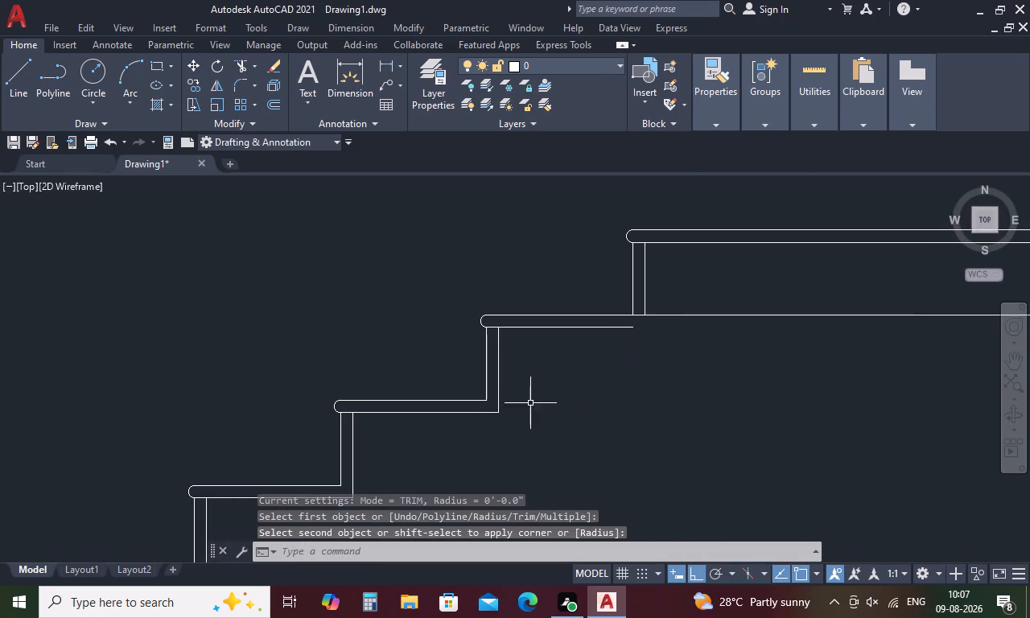
key(space)
click(617, 325)
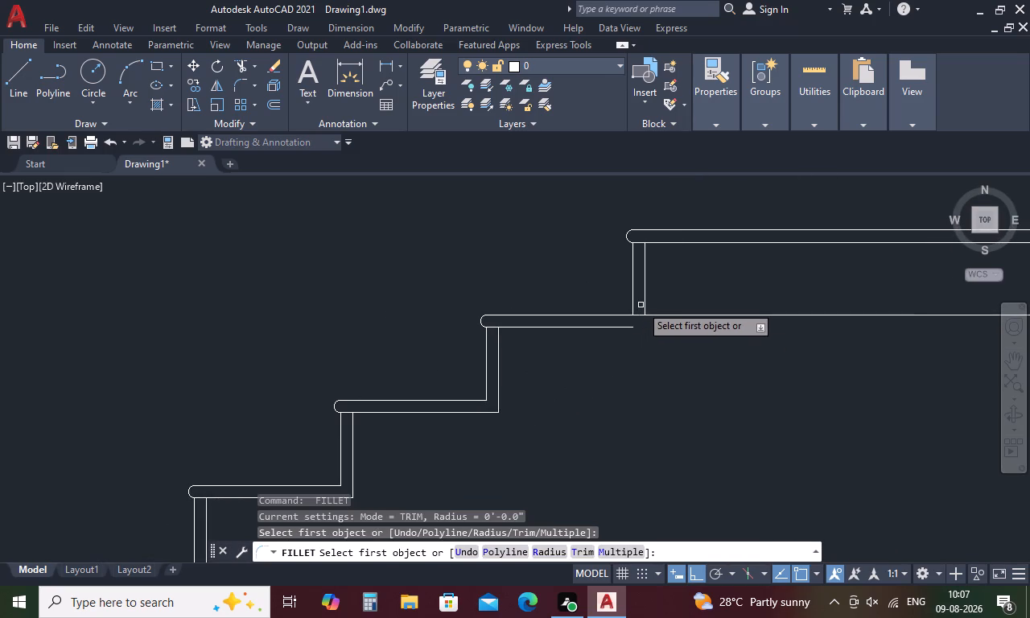
click(632, 328)
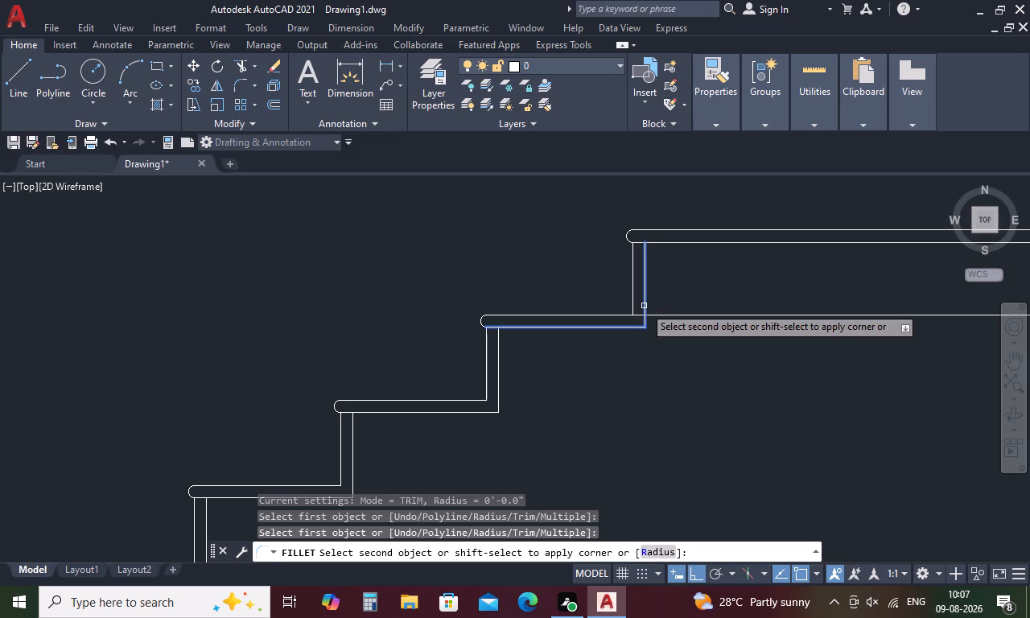
click(644, 306)
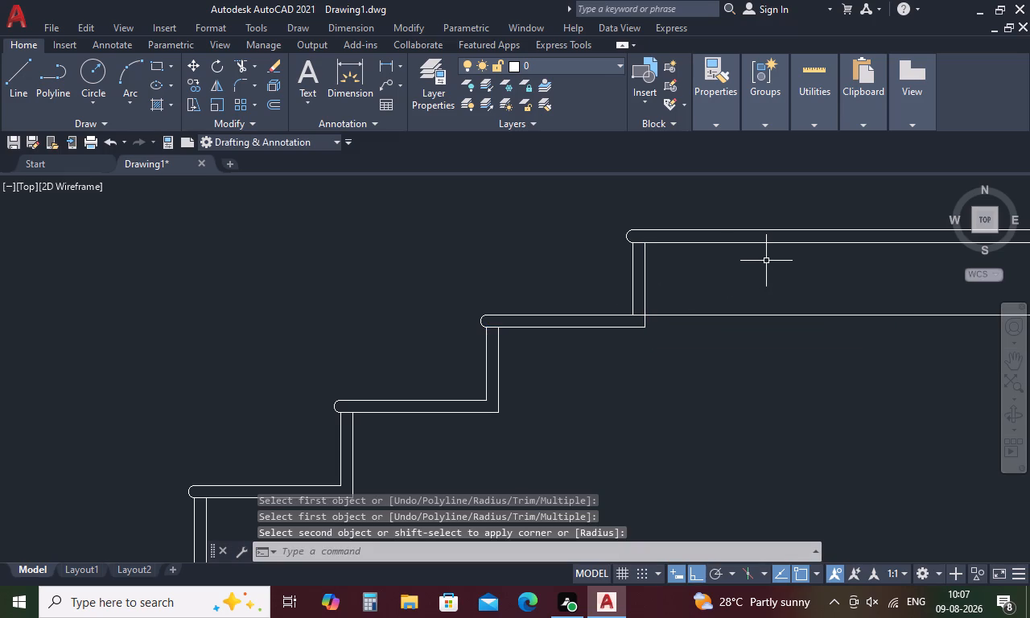
key(Escape)
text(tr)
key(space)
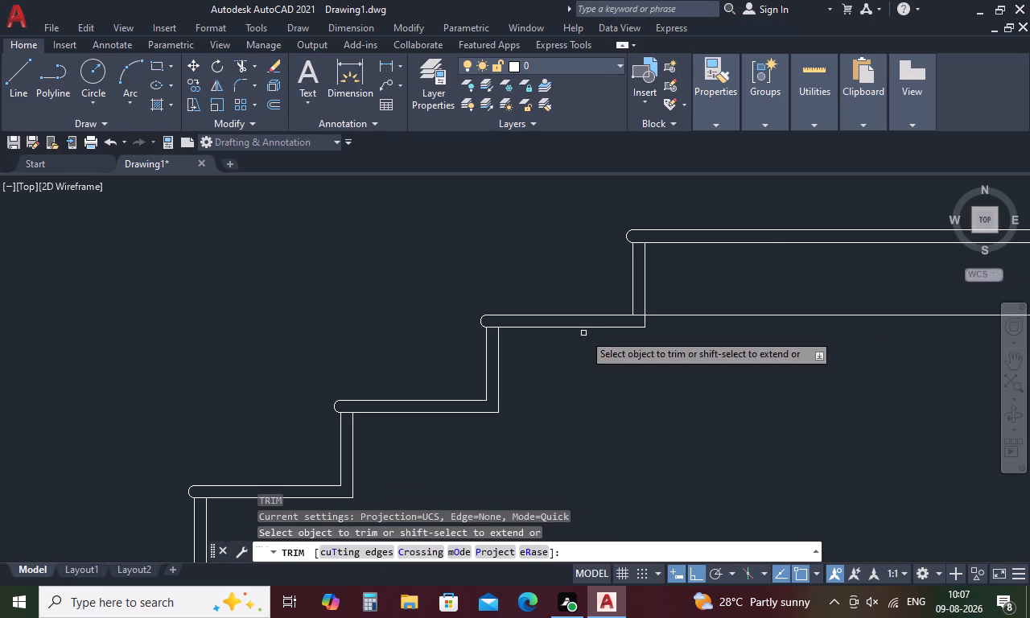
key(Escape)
Extend the outer riser lines of the four steps just below the landing riser down to the tread underside lines.
key(e)
text(x)
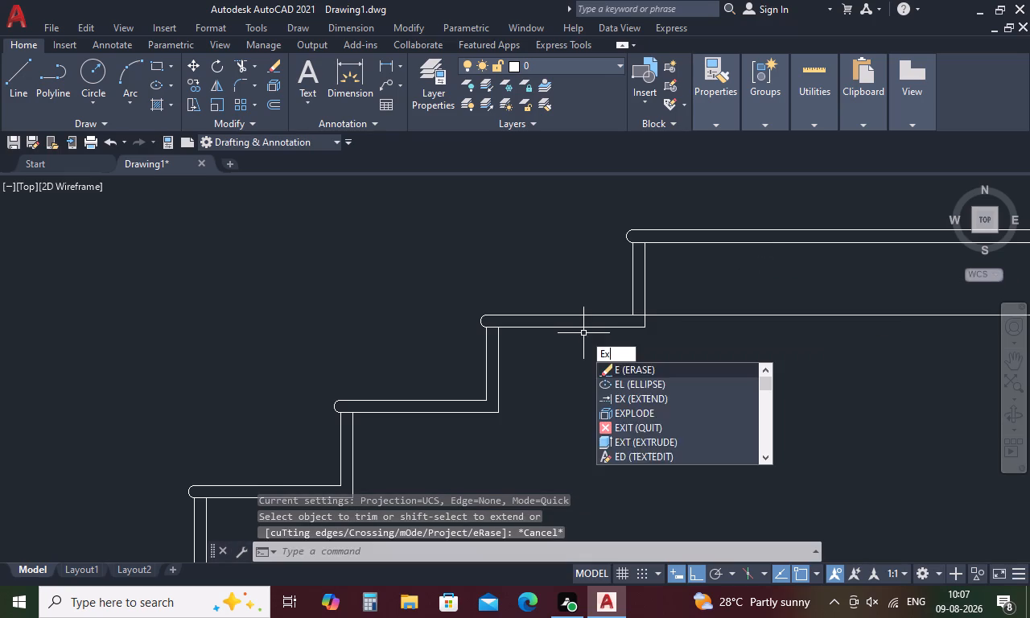
key(space)
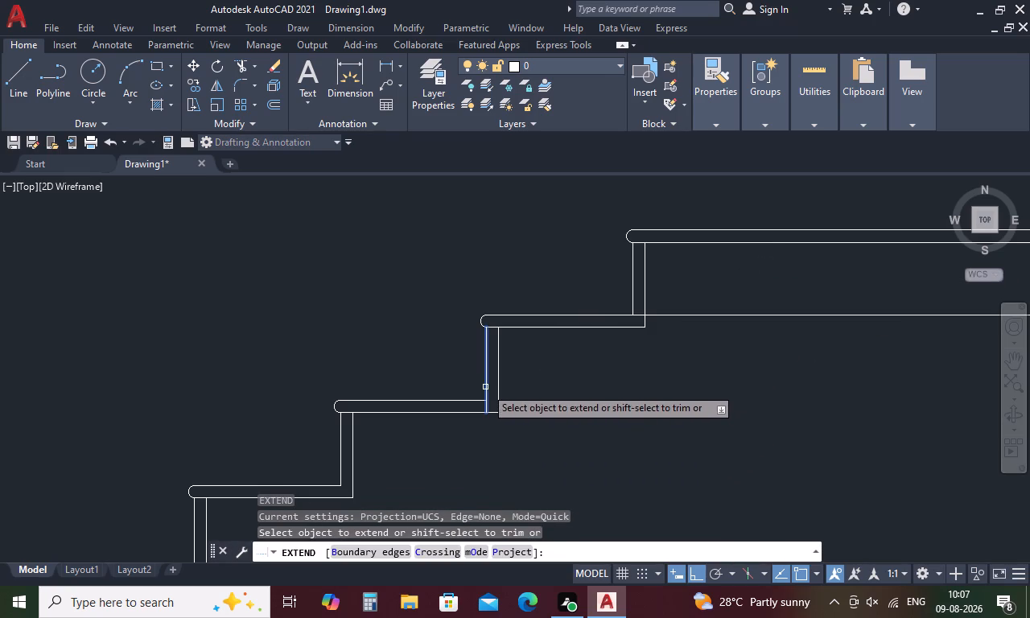
click(485, 386)
middle_drag(424, 417, 650, 245)
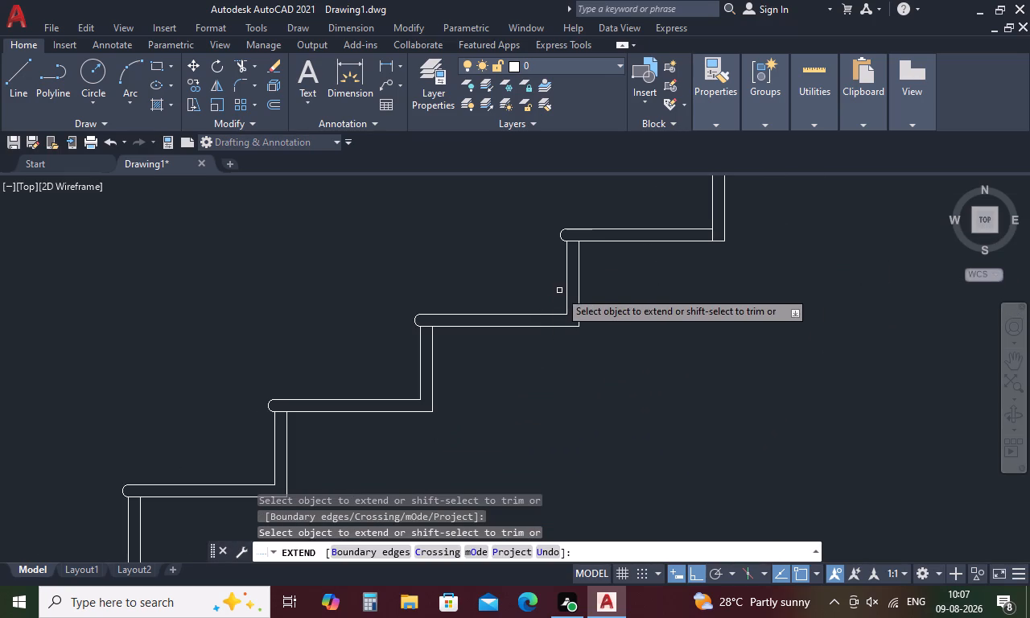
click(567, 292)
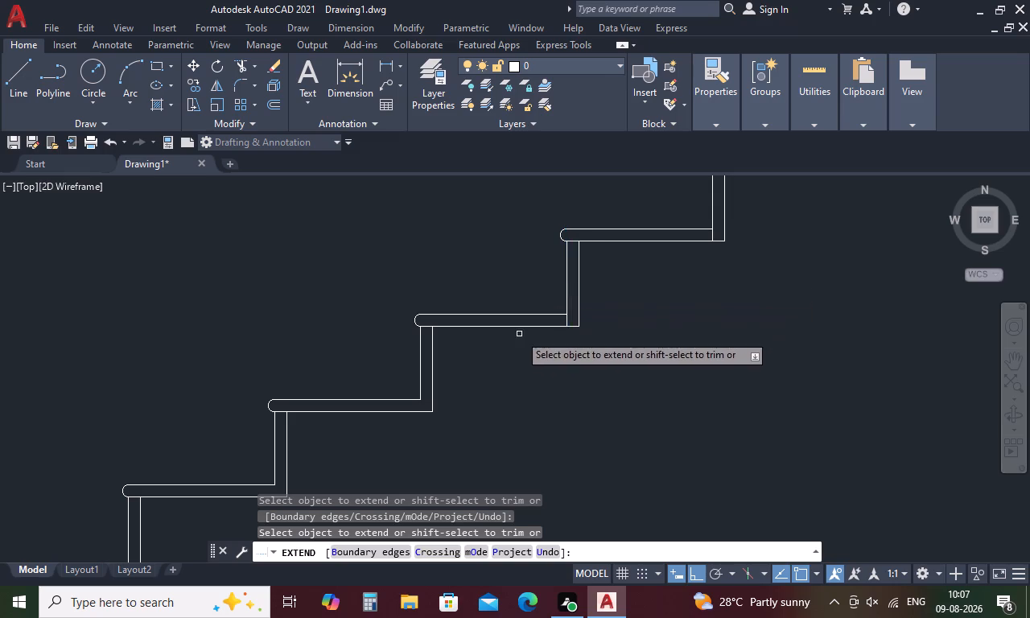
middle_drag(519, 334, 689, 258)
click(590, 303)
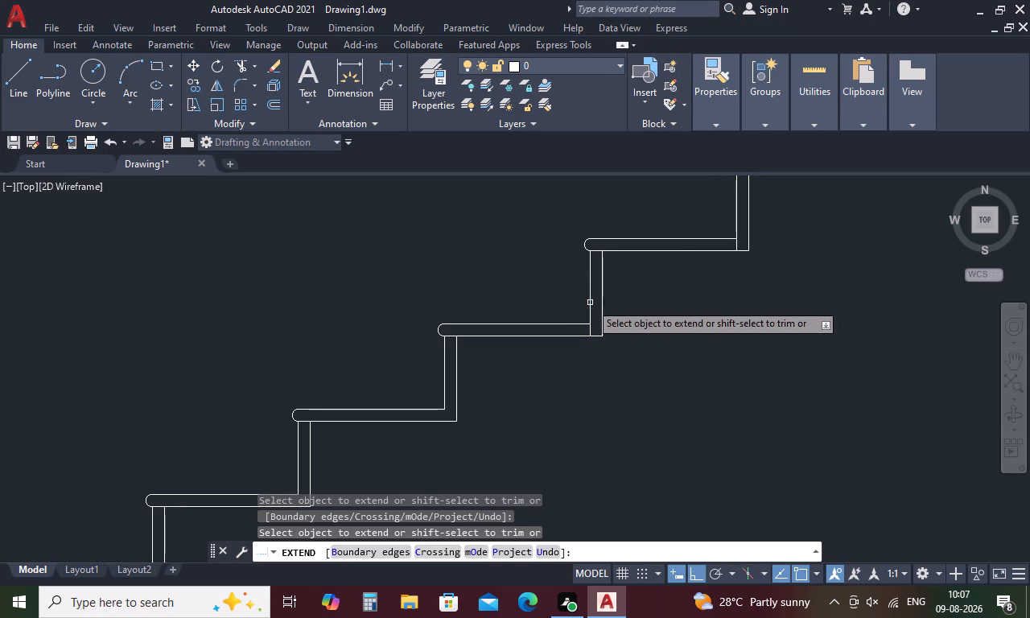
middle_drag(534, 352, 632, 257)
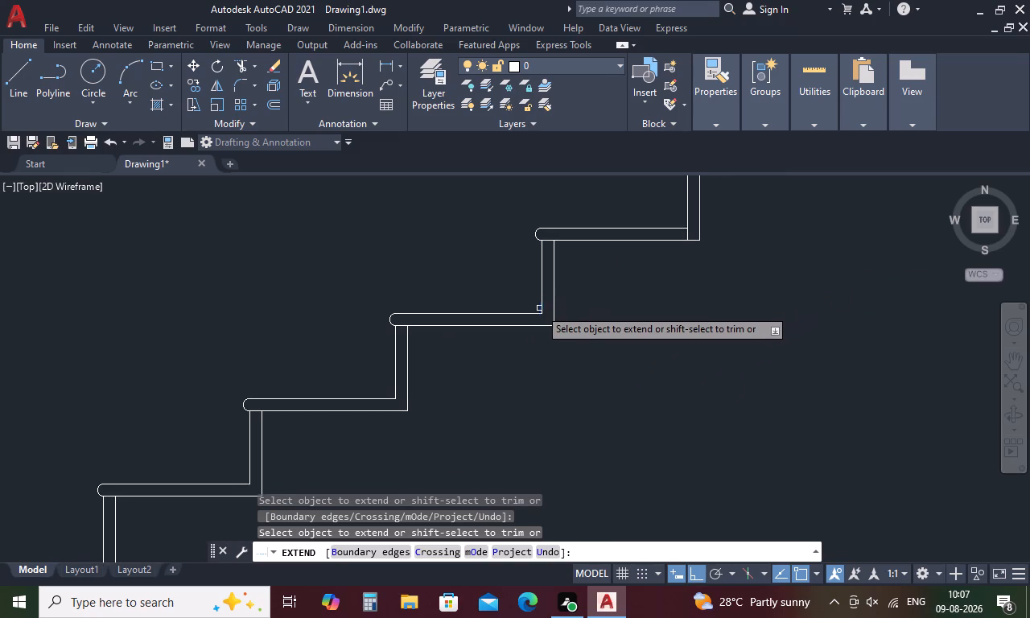
click(539, 308)
Extend the outer riser lines of the next five steps, down to the second riser from the bottom, to the tread underside lines.
middle_drag(478, 358, 630, 275)
click(547, 300)
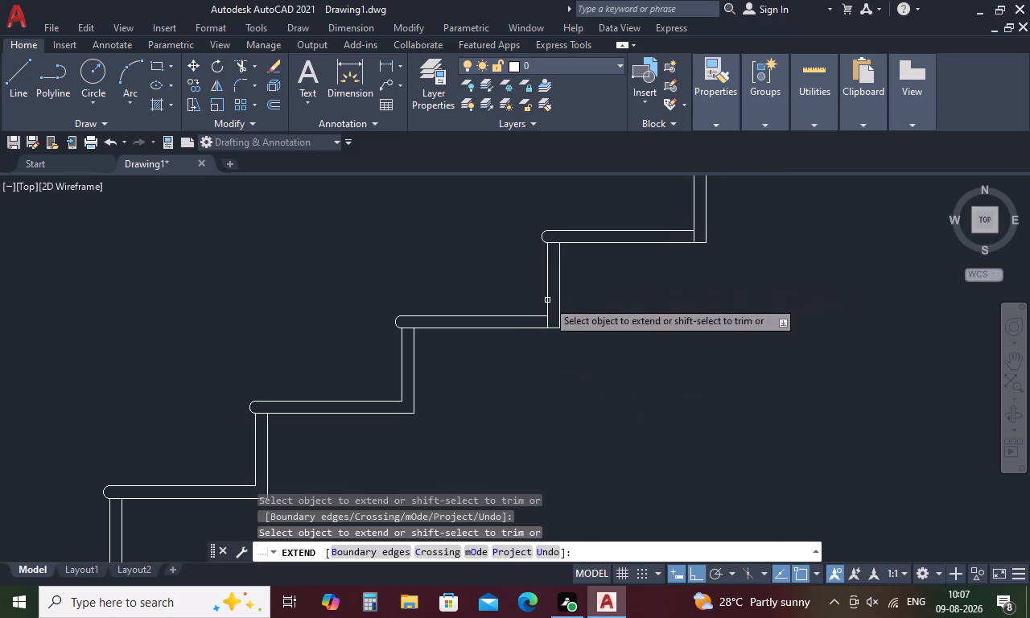
middle_drag(477, 340, 634, 255)
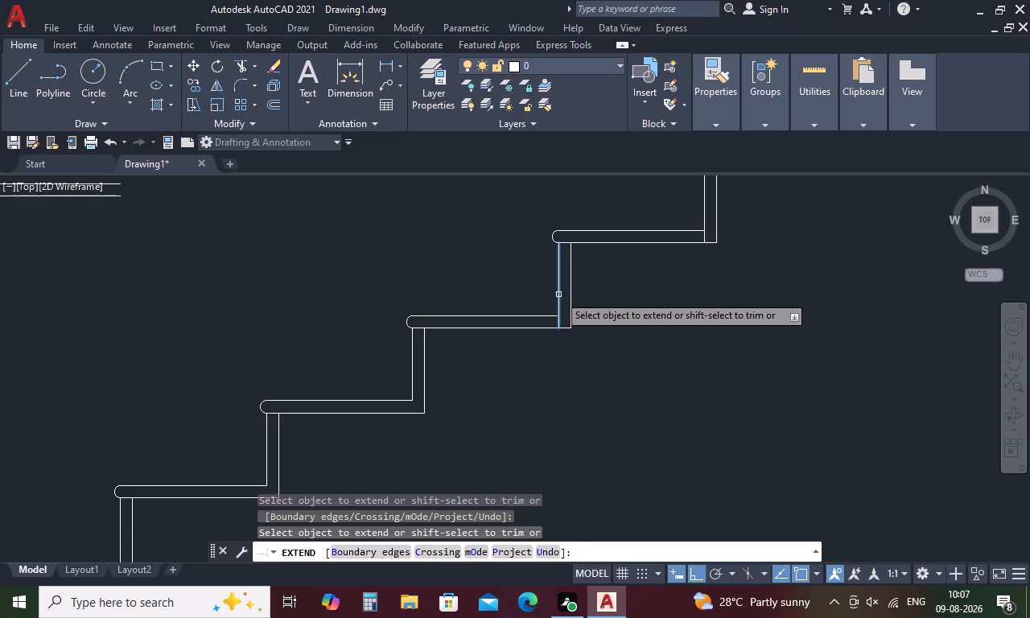
click(558, 295)
middle_drag(450, 352, 611, 248)
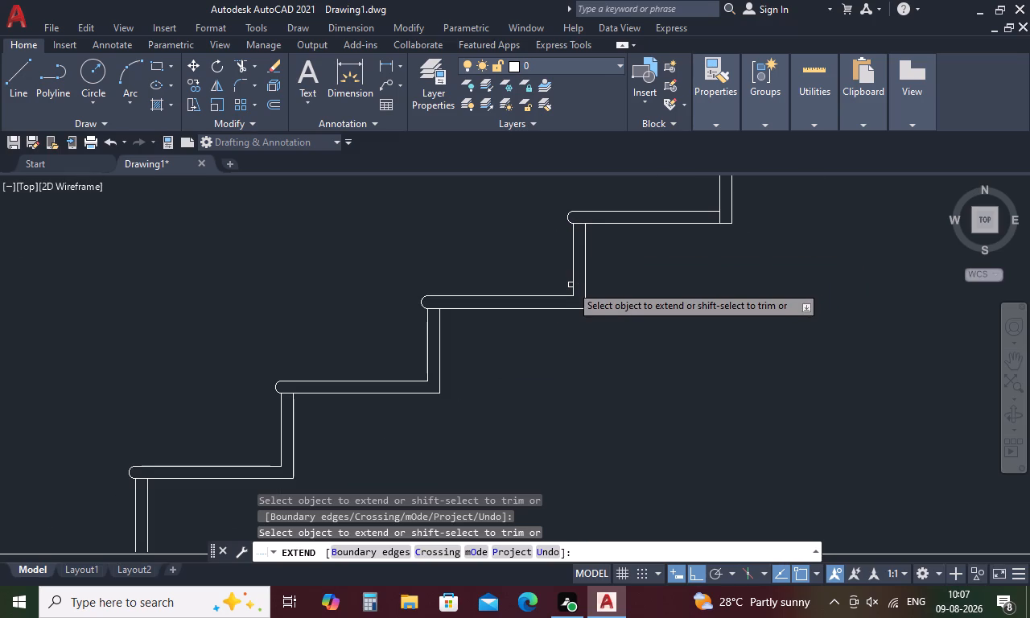
click(571, 283)
middle_drag(532, 313, 665, 196)
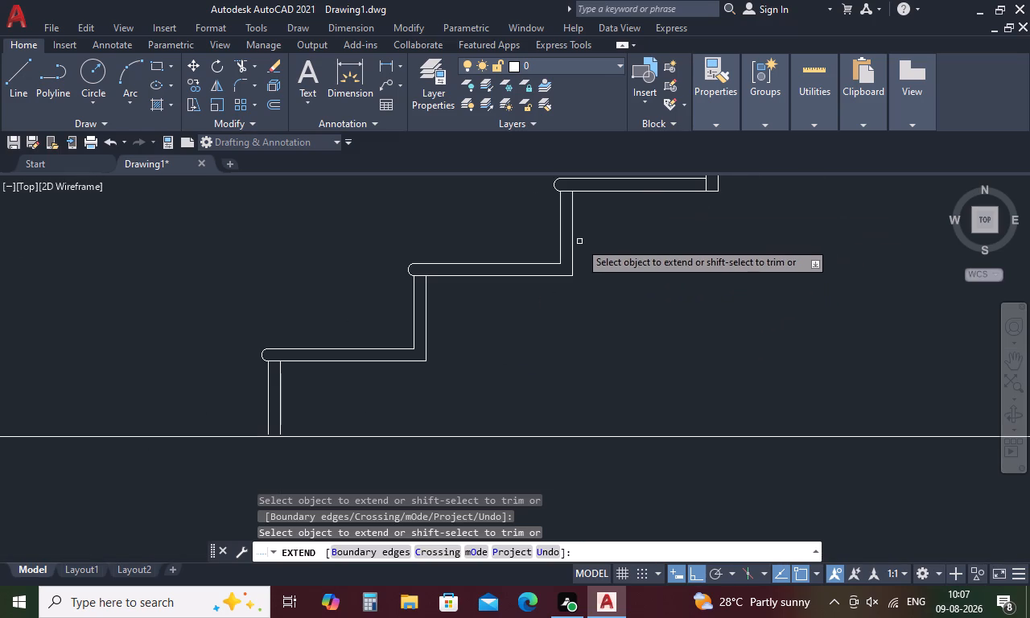
click(558, 257)
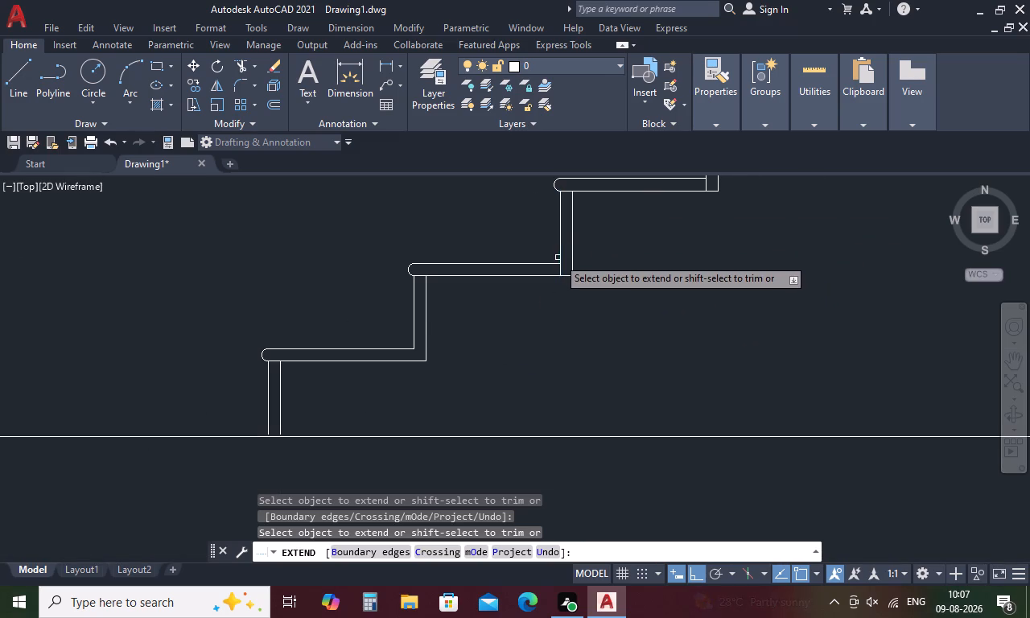
click(414, 320)
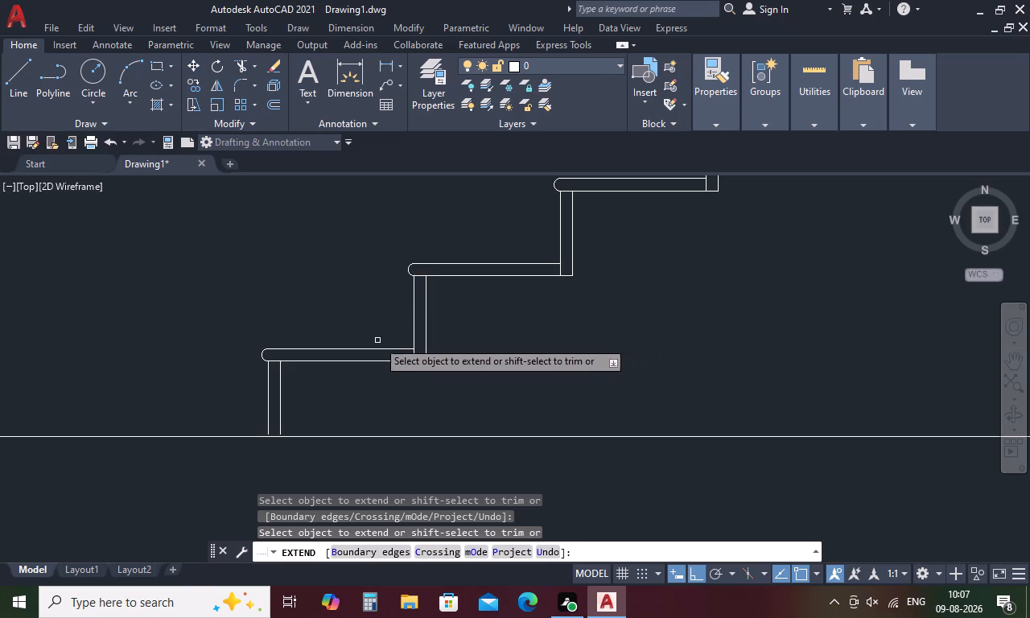
key(Escape)
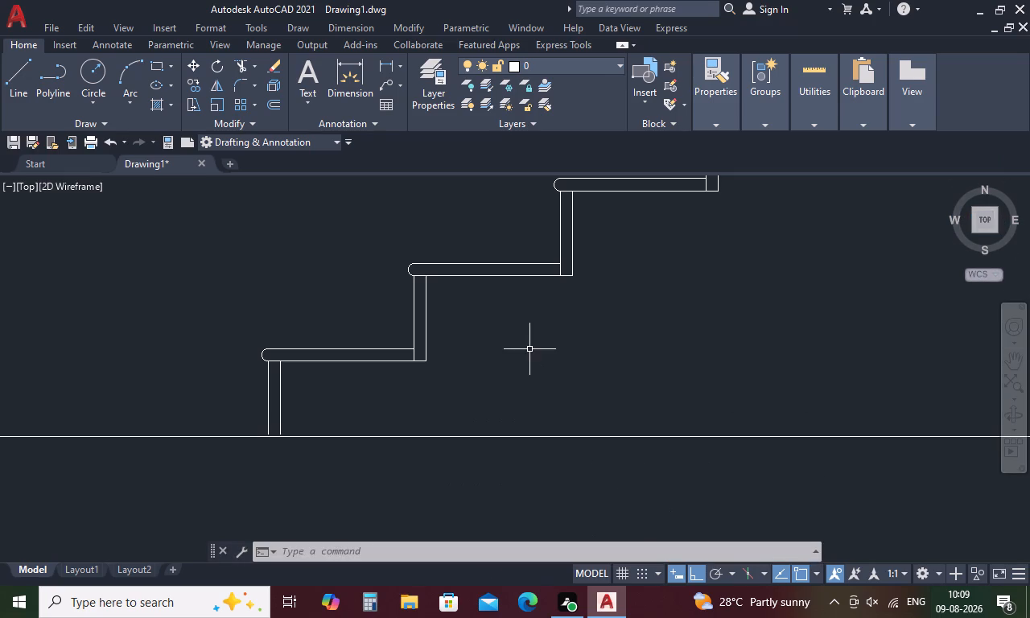
Draw a horizontal construction line through the bottom endpoint of the first riser's inner line.
scroll(531, 348, down, 4)
scroll(510, 365, up, 4)
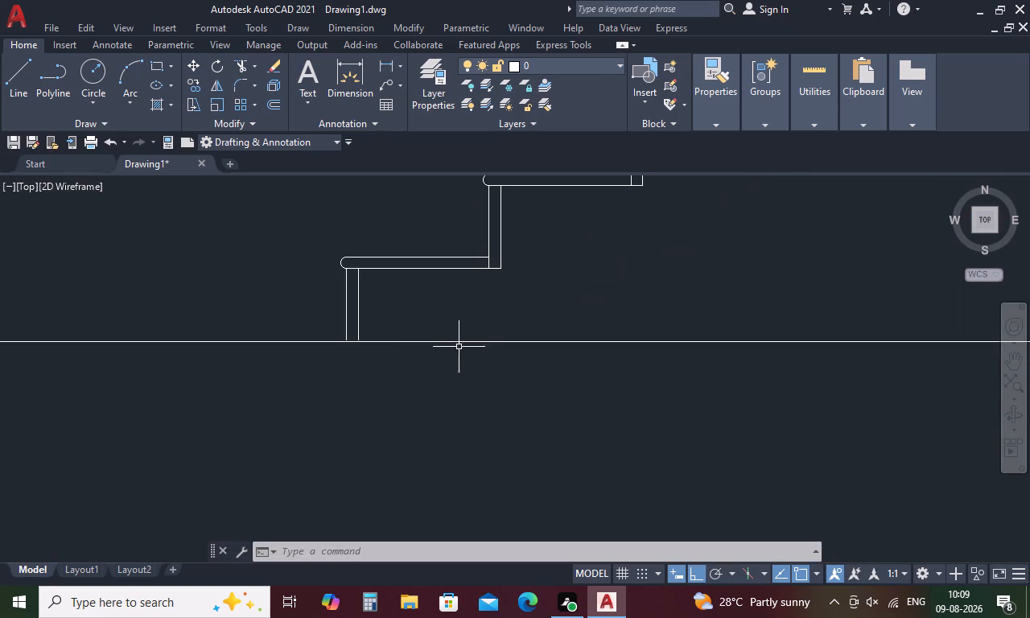
scroll(341, 336, up, 2)
scroll(341, 336, down, 1)
scroll(341, 336, up, 2)
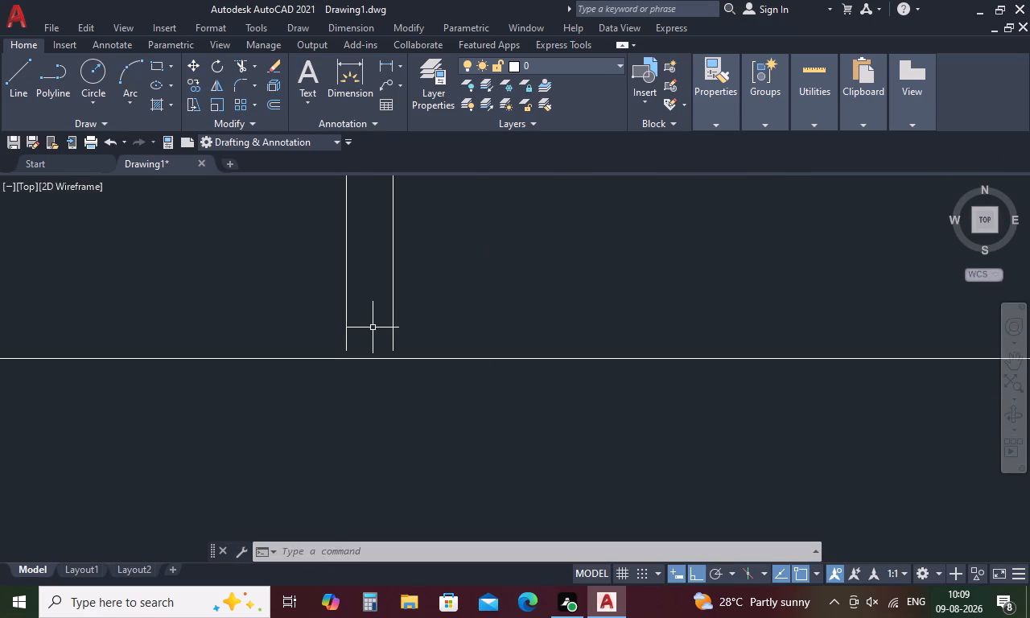
scroll(373, 328, up, 2)
scroll(373, 328, down, 2)
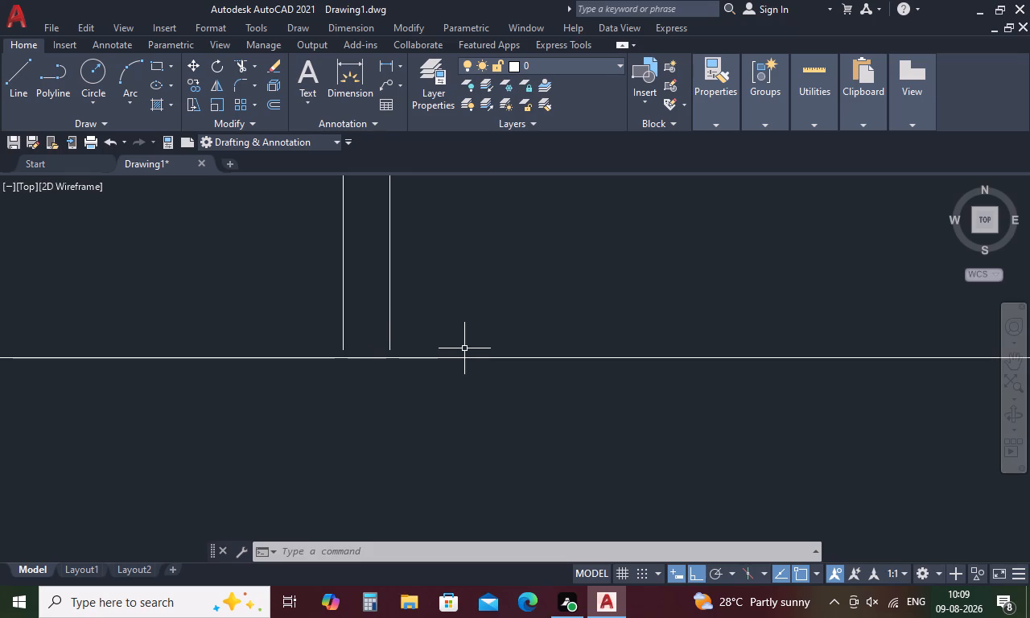
key(x)
key(l)
key(space)
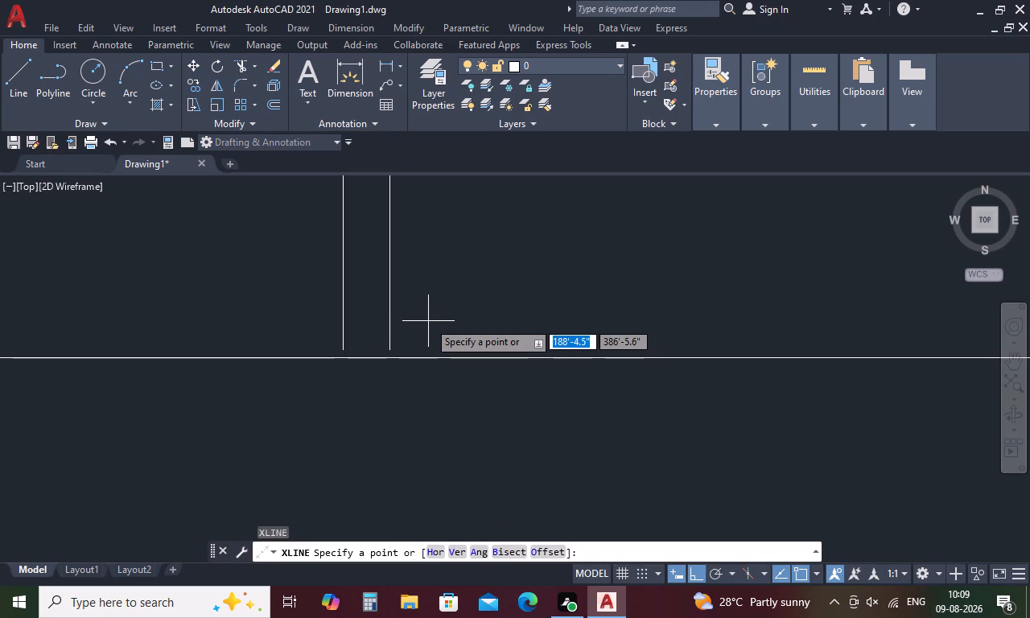
text(h)
key(space)
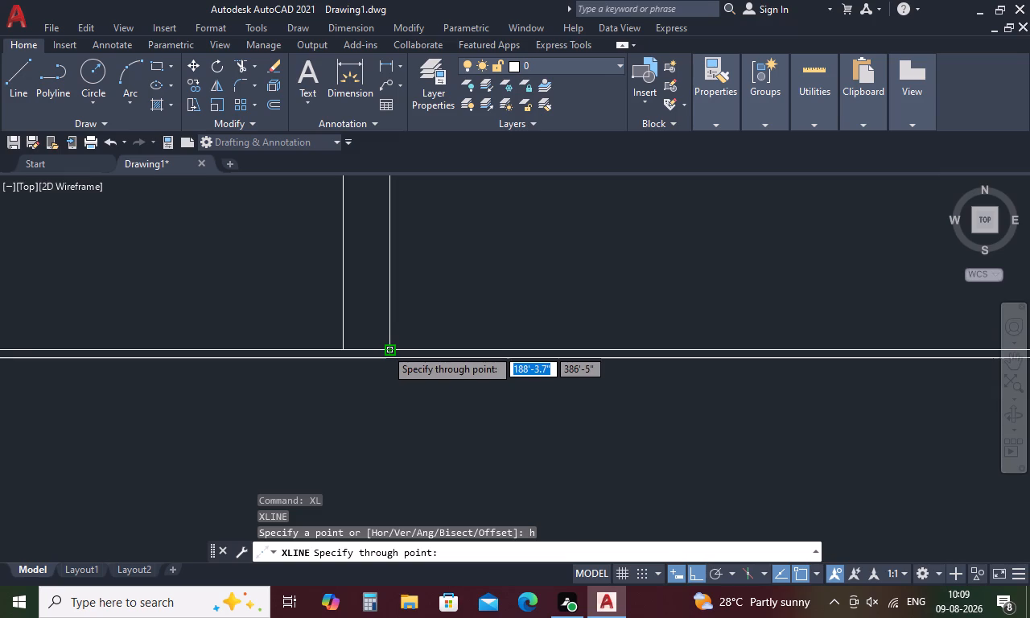
click(385, 348)
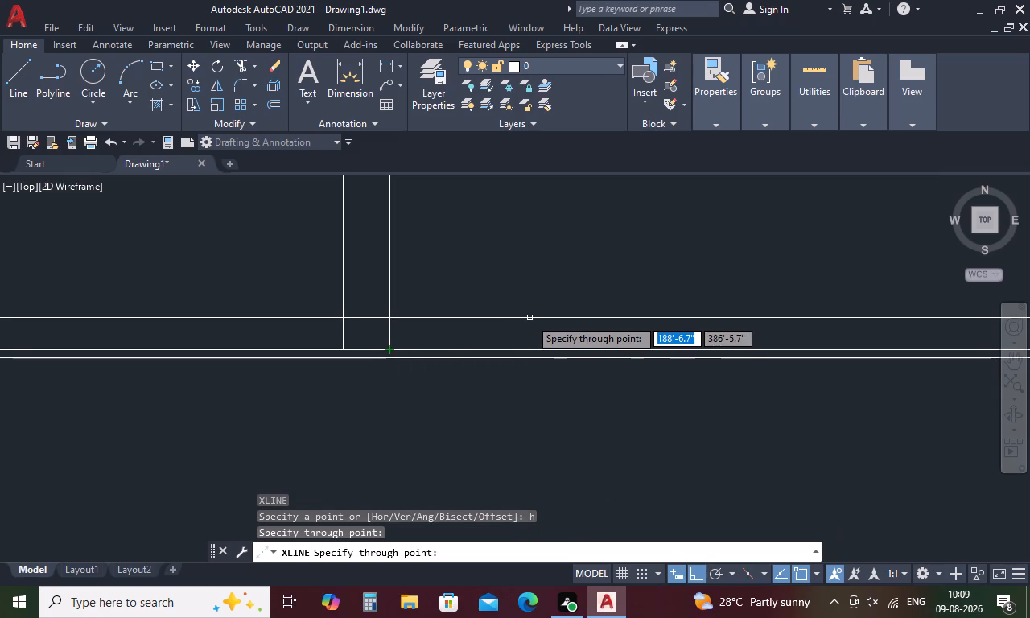
key(Escape)
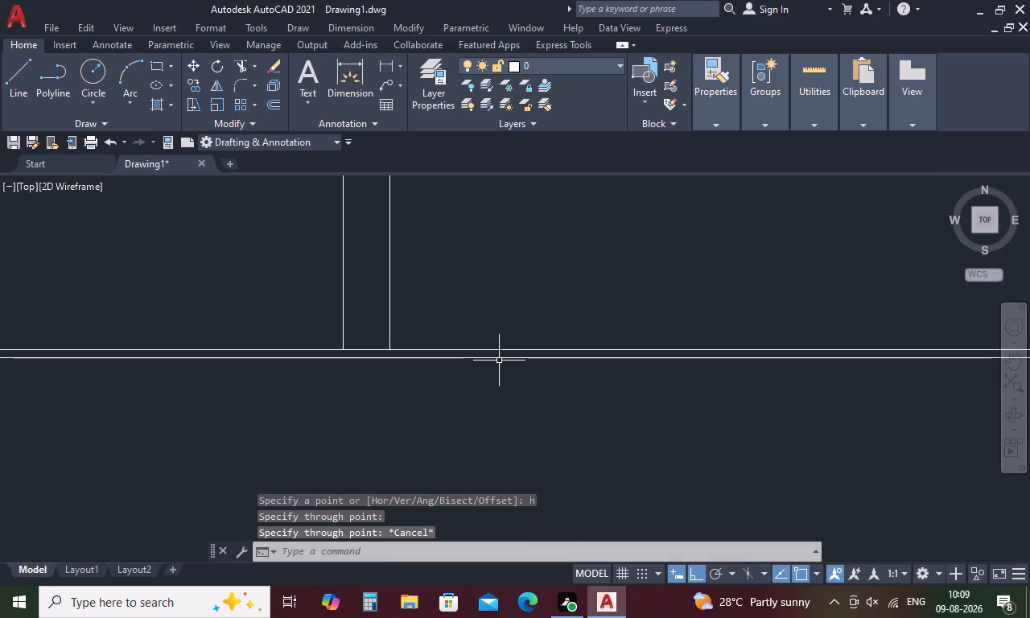
Delete the old horizontal ground line just below the new construction line.
click(503, 359)
key(Delete)
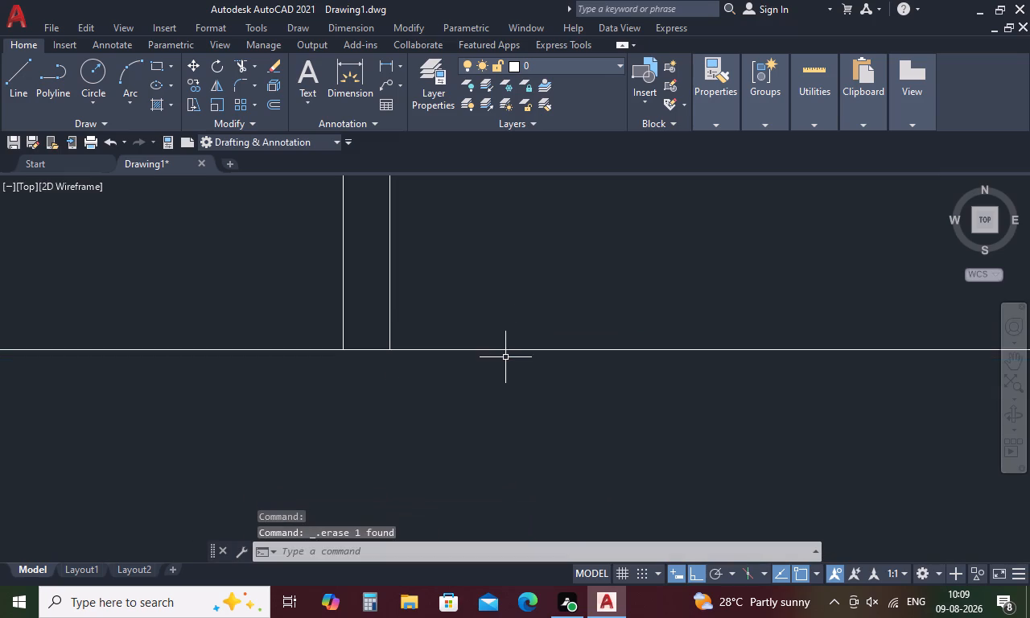
Draw a sloped line beneath the steps from the second riser's inner bottom corner to the inner corner under the landing riser.
scroll(500, 394, down, 4)
middle_drag(711, 317, 484, 454)
middle_drag(763, 345, 530, 443)
scroll(735, 356, down, 2)
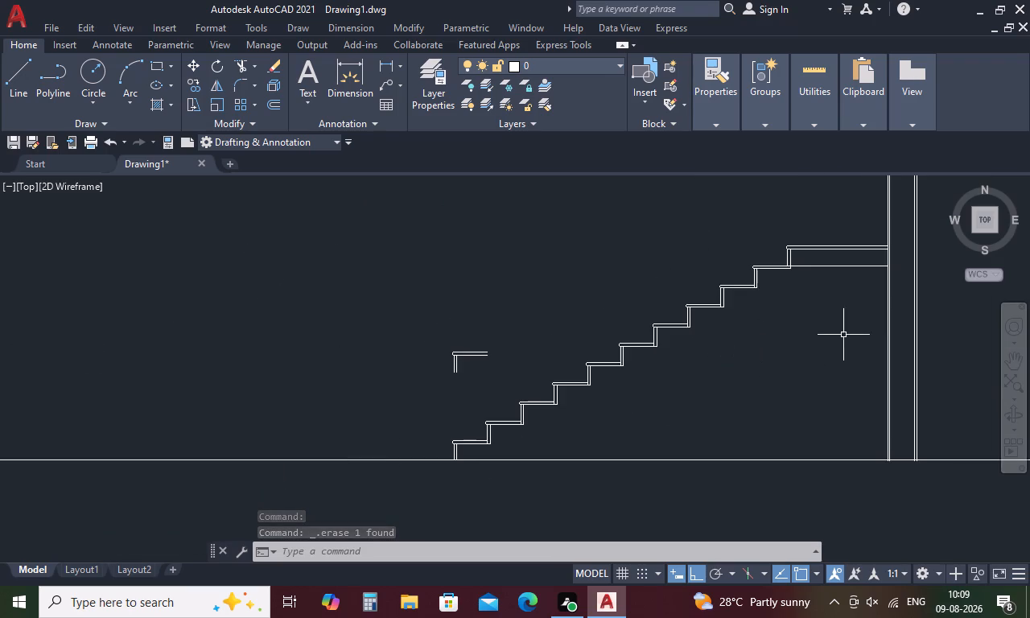
middle_drag(843, 335, 446, 340)
middle_click(446, 336)
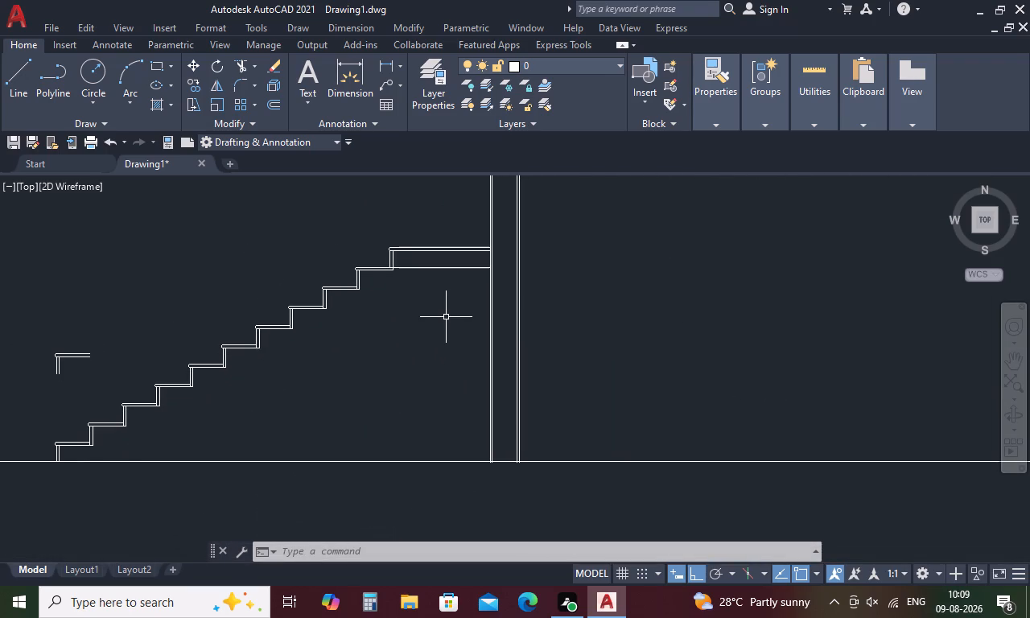
text(l)
key(space)
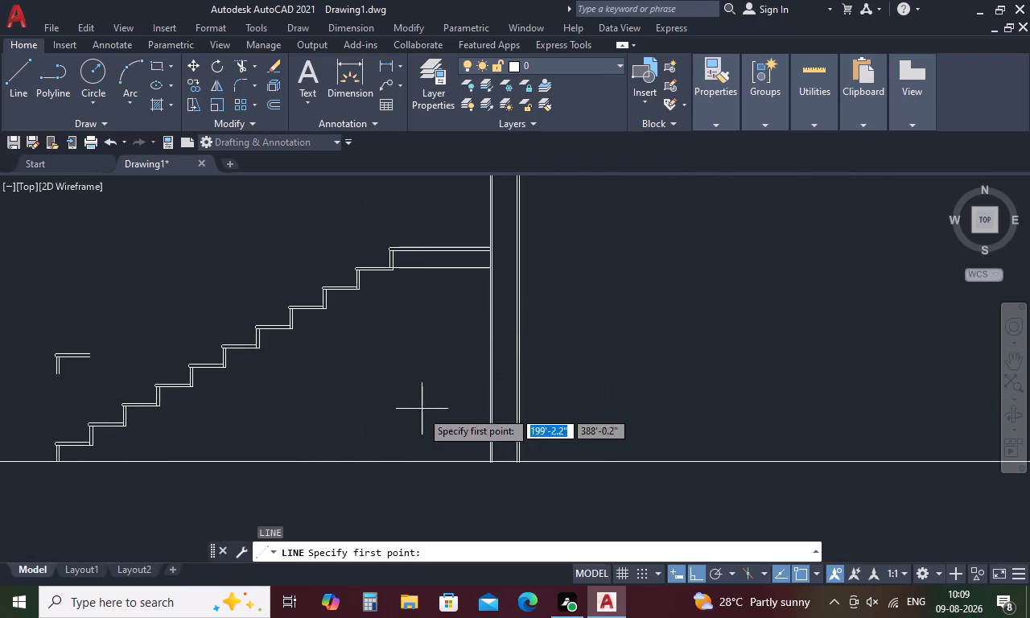
scroll(91, 446, up, 4)
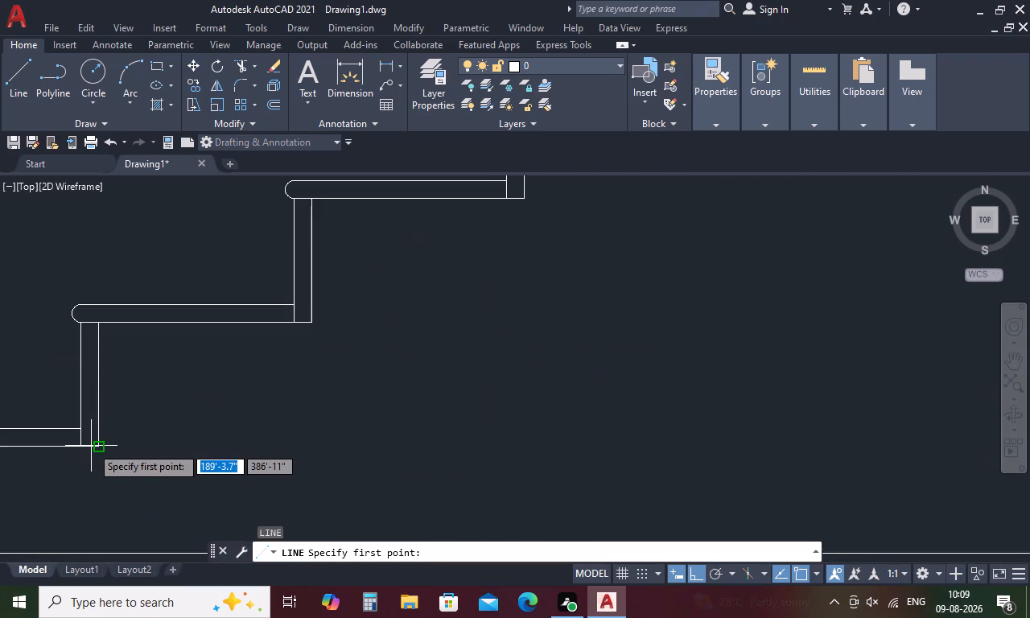
drag(103, 445, 124, 433)
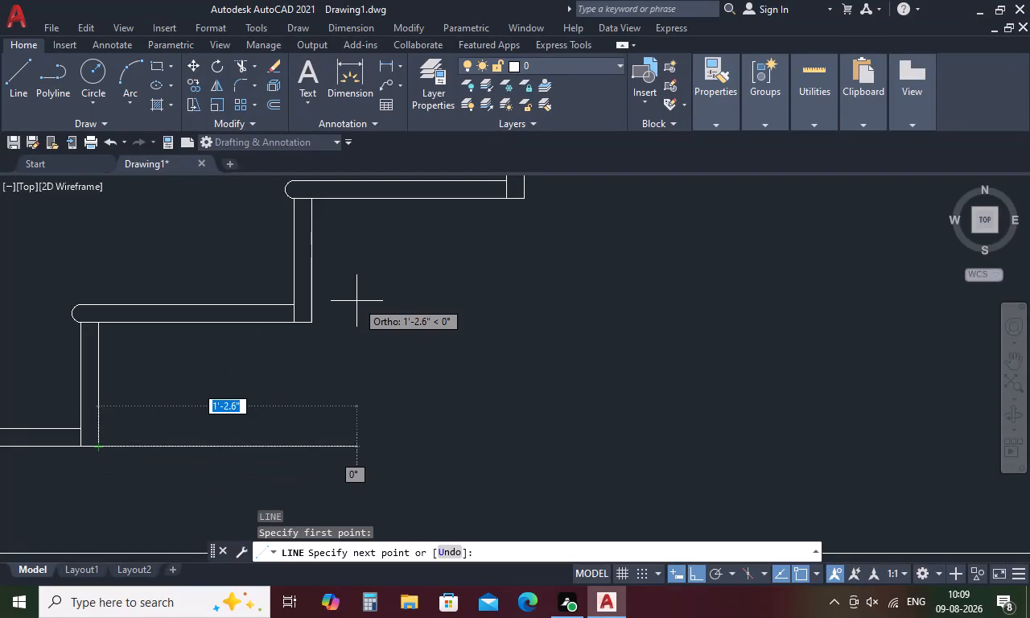
middle_drag(356, 301, 161, 468)
middle_drag(402, 316, 289, 500)
scroll(291, 489, down, 2)
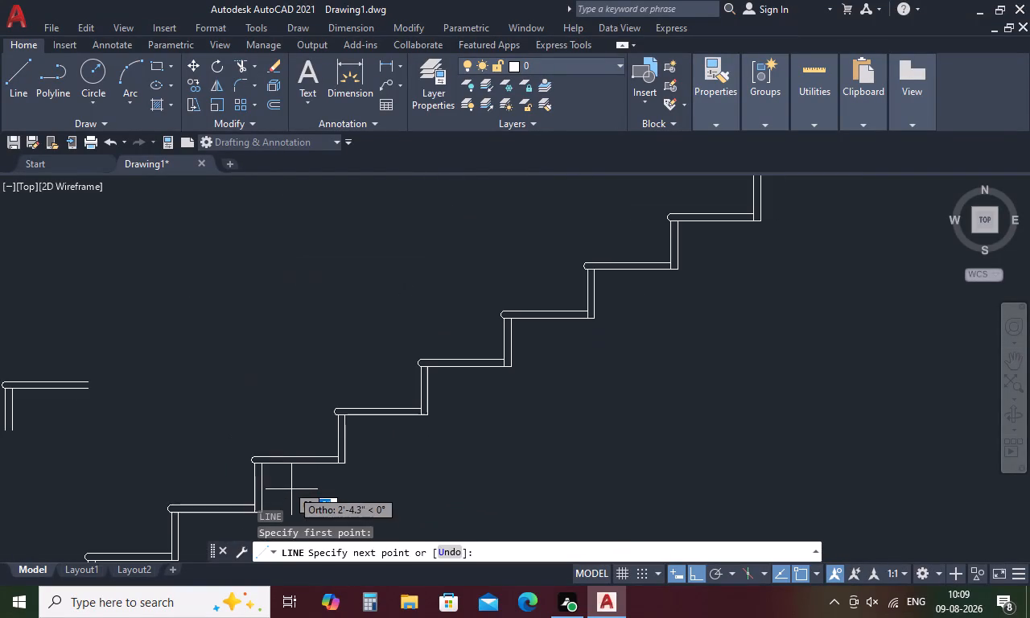
scroll(685, 262, down, 2)
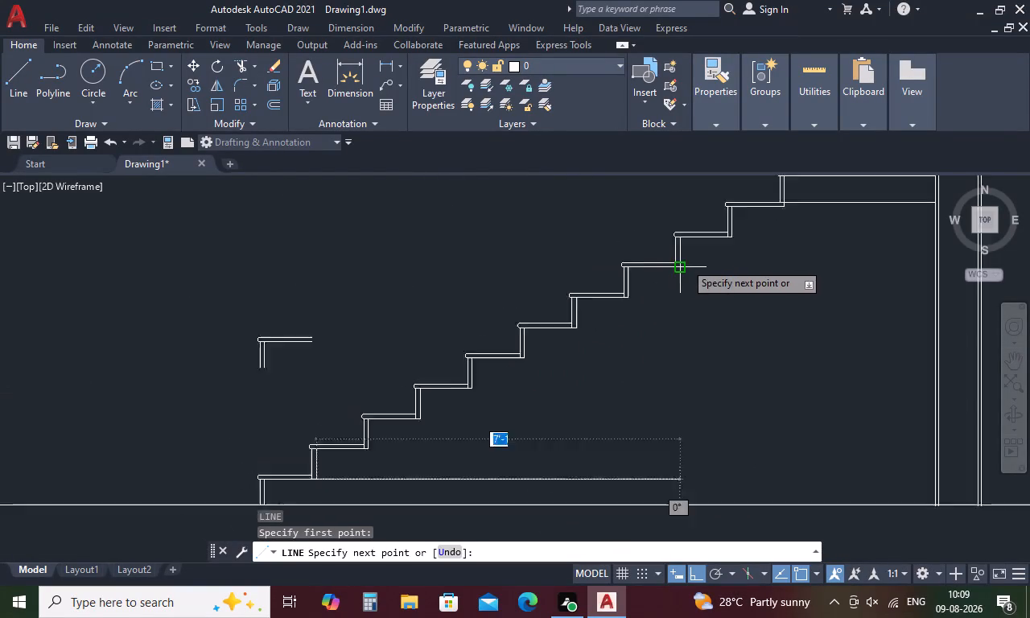
scroll(685, 262, down, 1)
scroll(708, 254, up, 5)
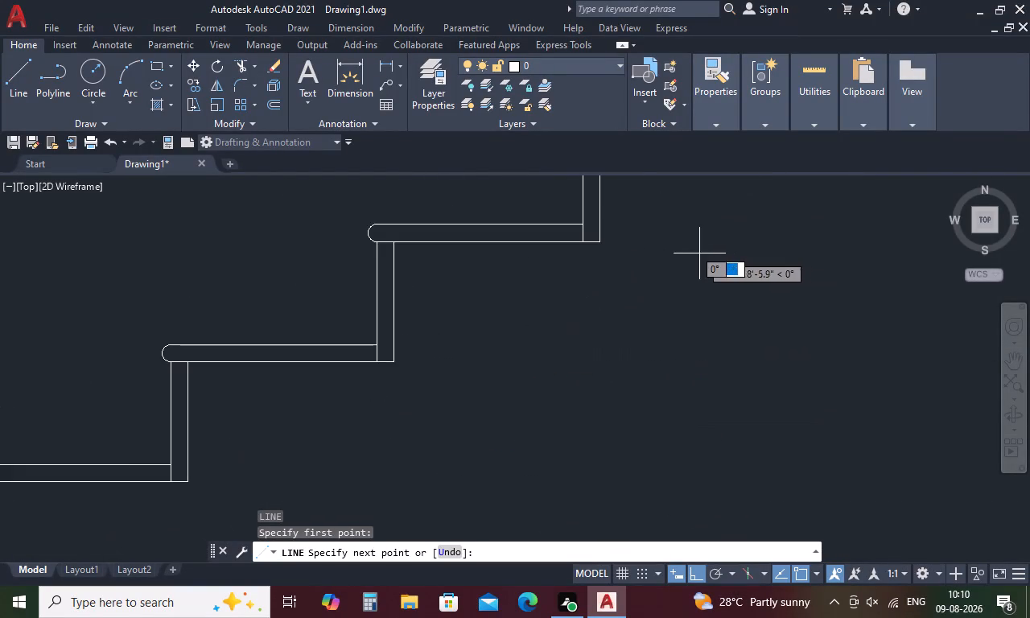
scroll(651, 253, down, 3)
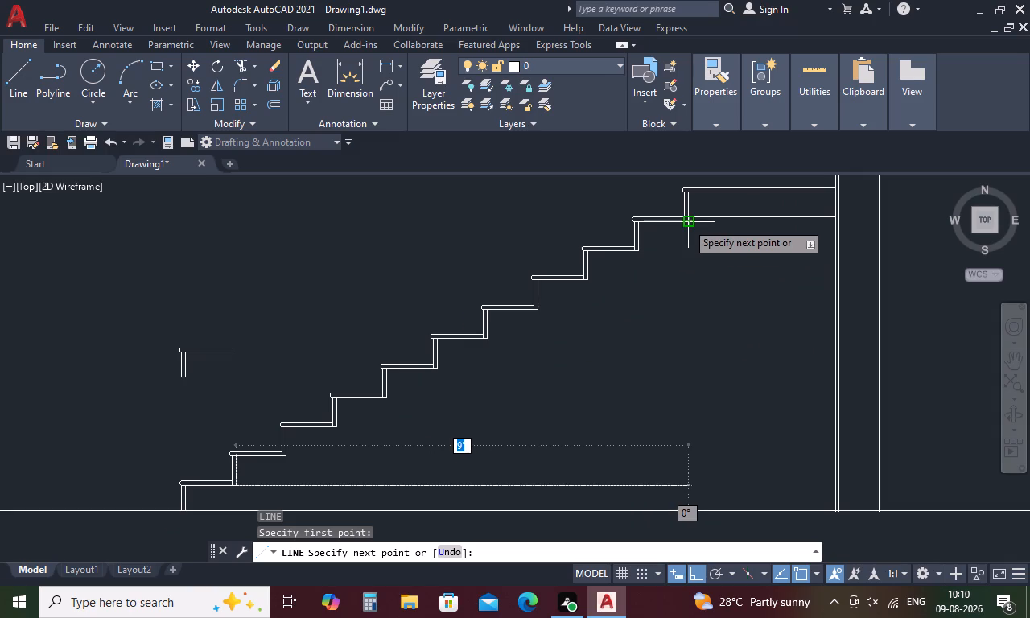
scroll(686, 222, up, 3)
click(676, 225)
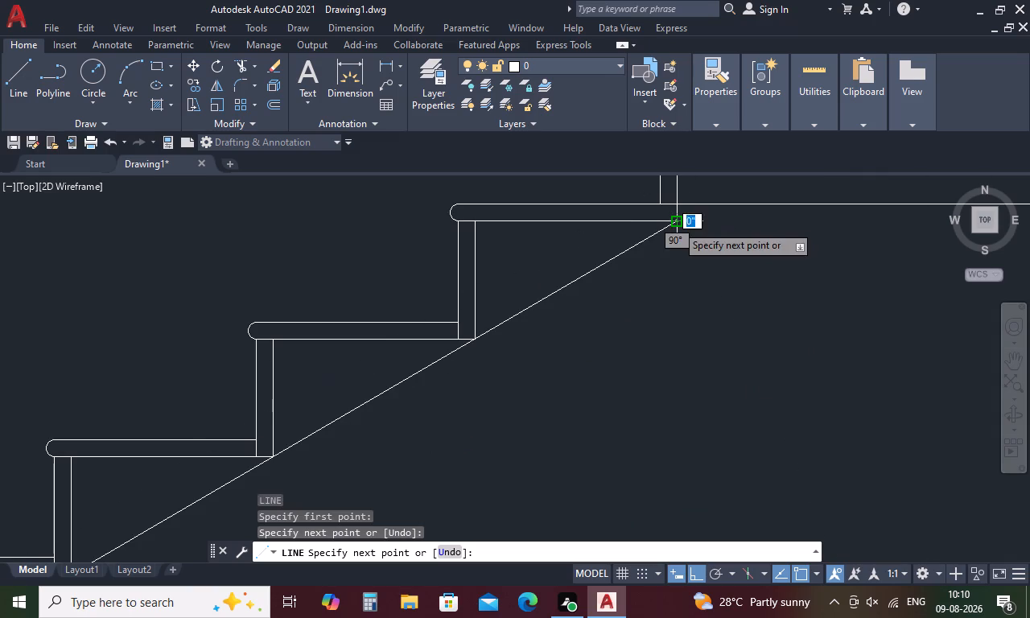
key(Escape)
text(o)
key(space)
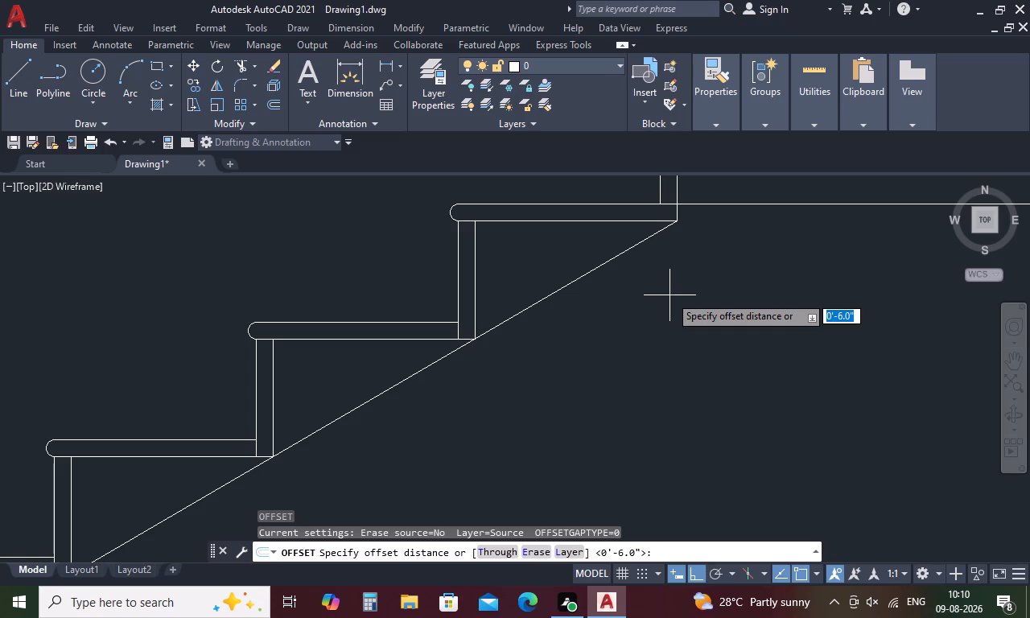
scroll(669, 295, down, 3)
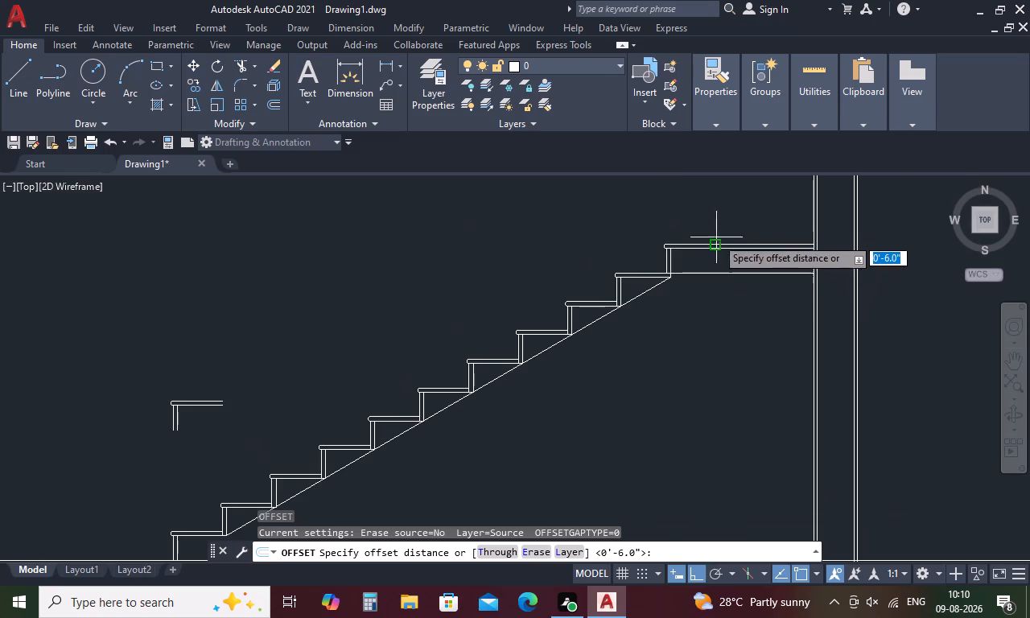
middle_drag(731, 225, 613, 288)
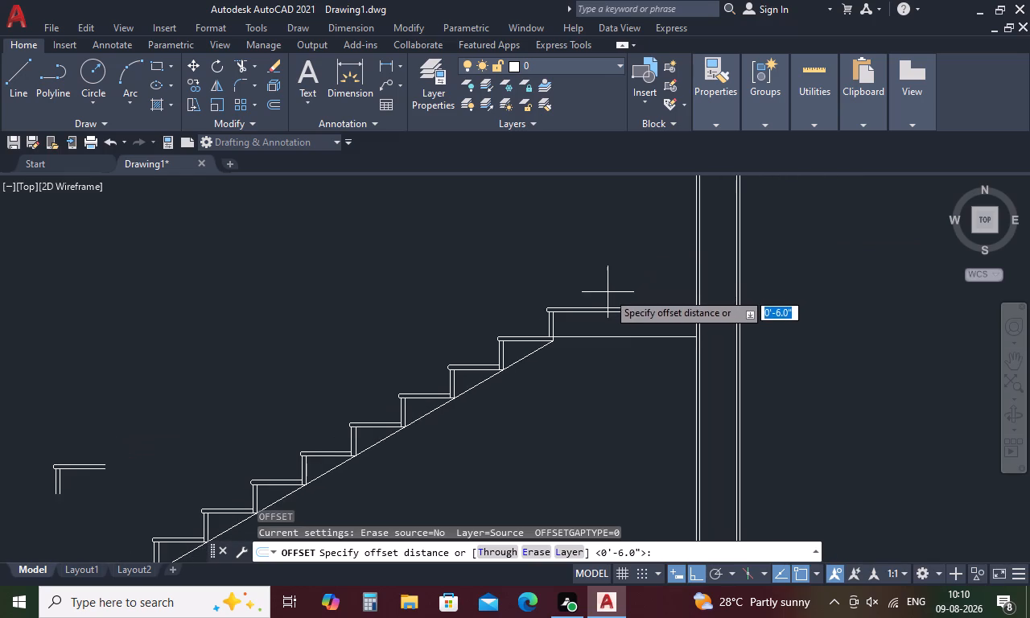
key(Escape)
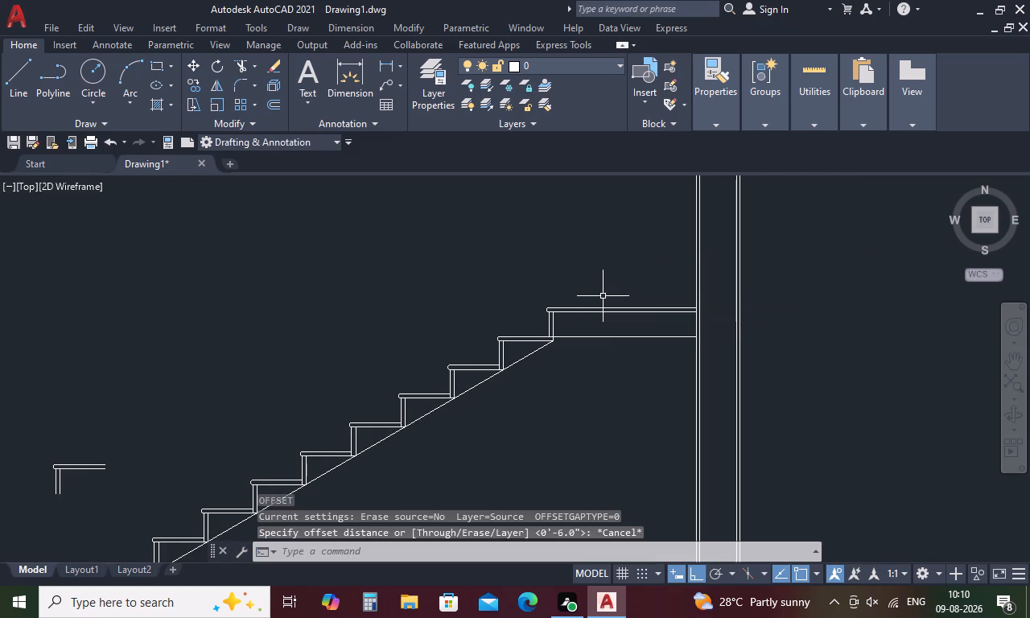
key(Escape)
Measure the landing's horizontal length from the top of the inner riser line to the near wall face.
text(di)
key(space)
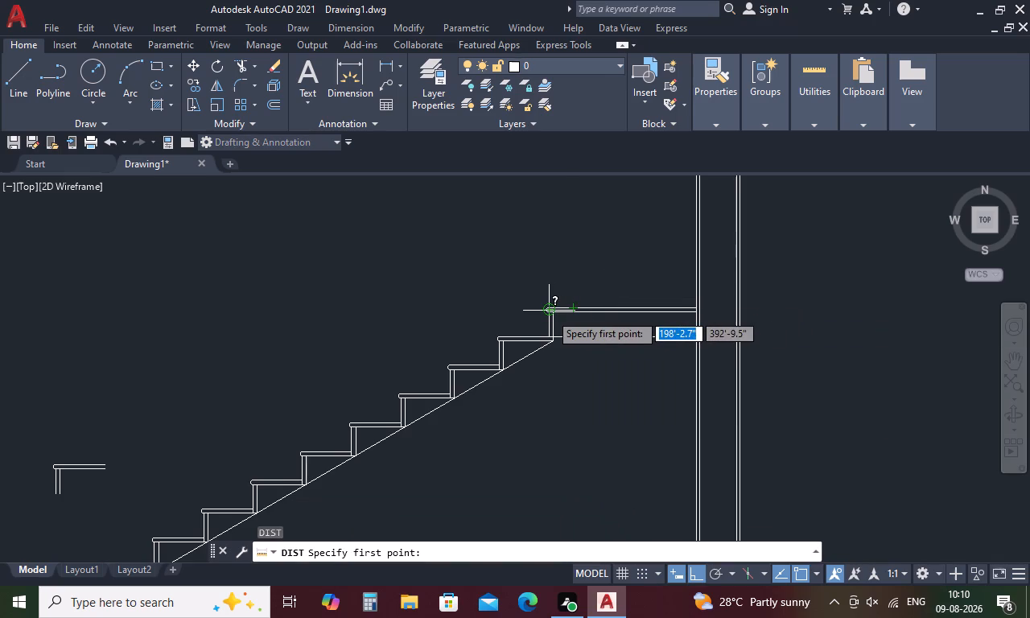
scroll(550, 315, up, 3)
click(553, 308)
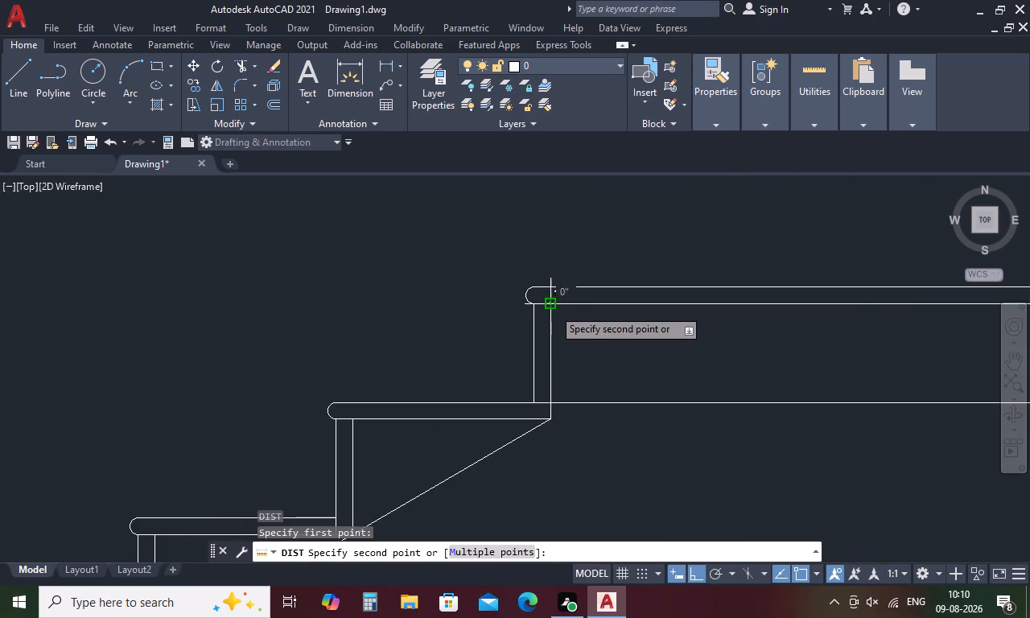
middle_drag(839, 305, 332, 385)
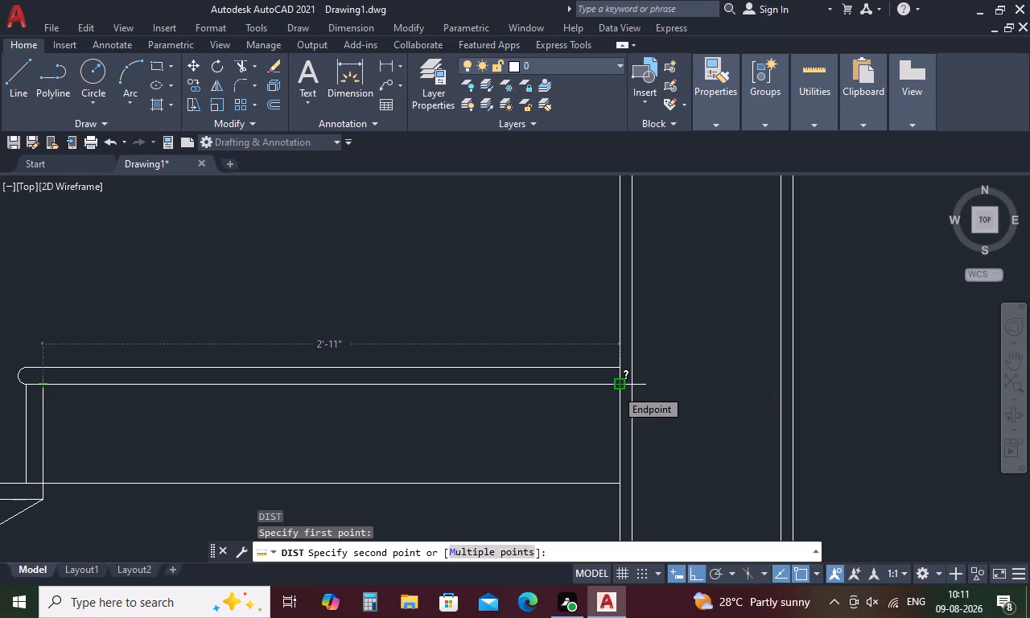
scroll(616, 389, down, 3)
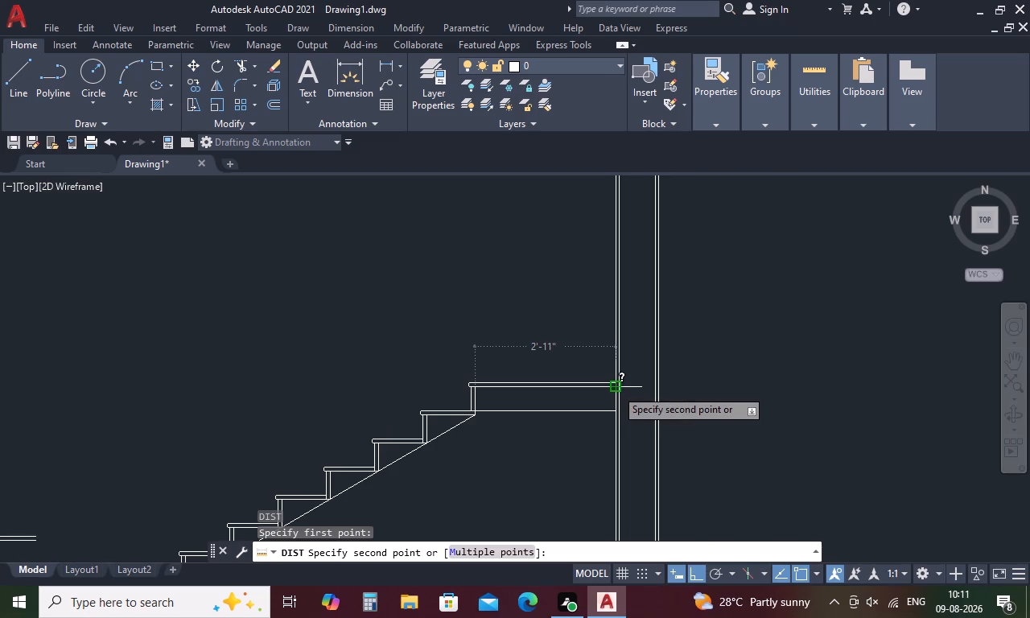
scroll(616, 389, up, 2)
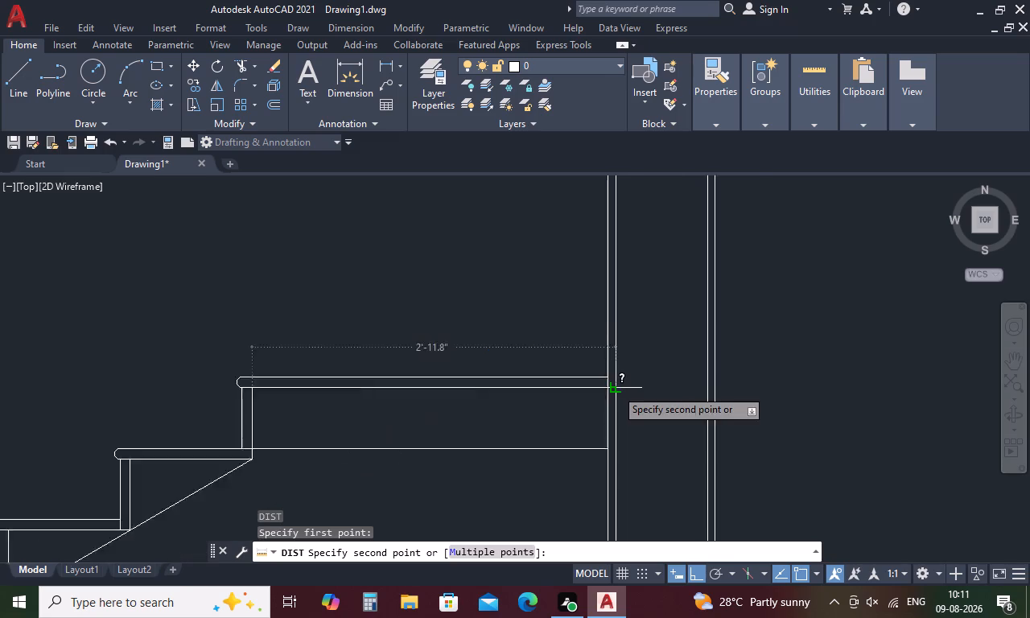
scroll(616, 389, up, 1)
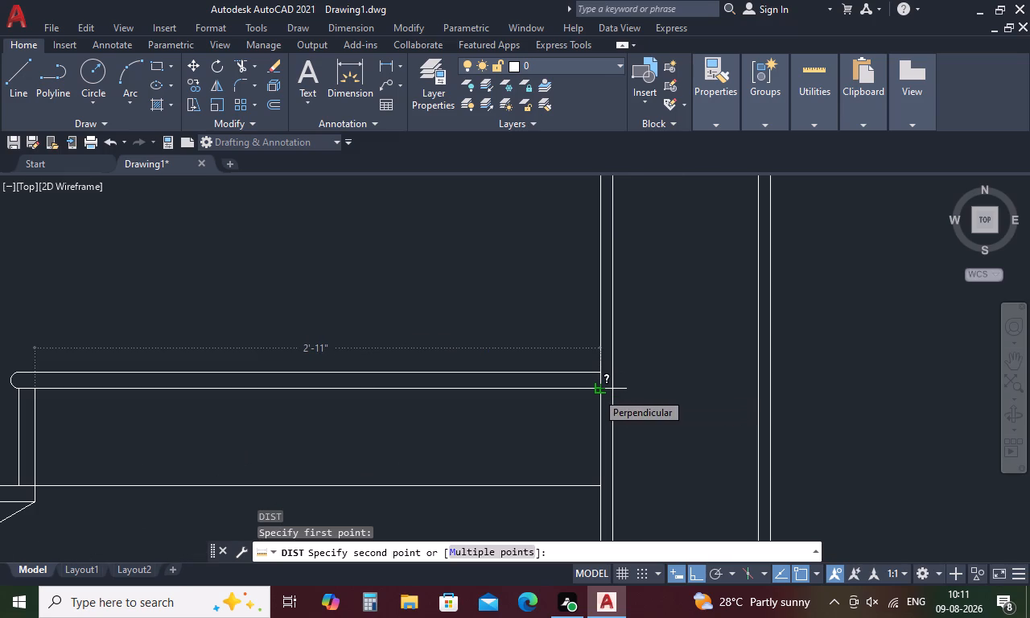
key(Escape)
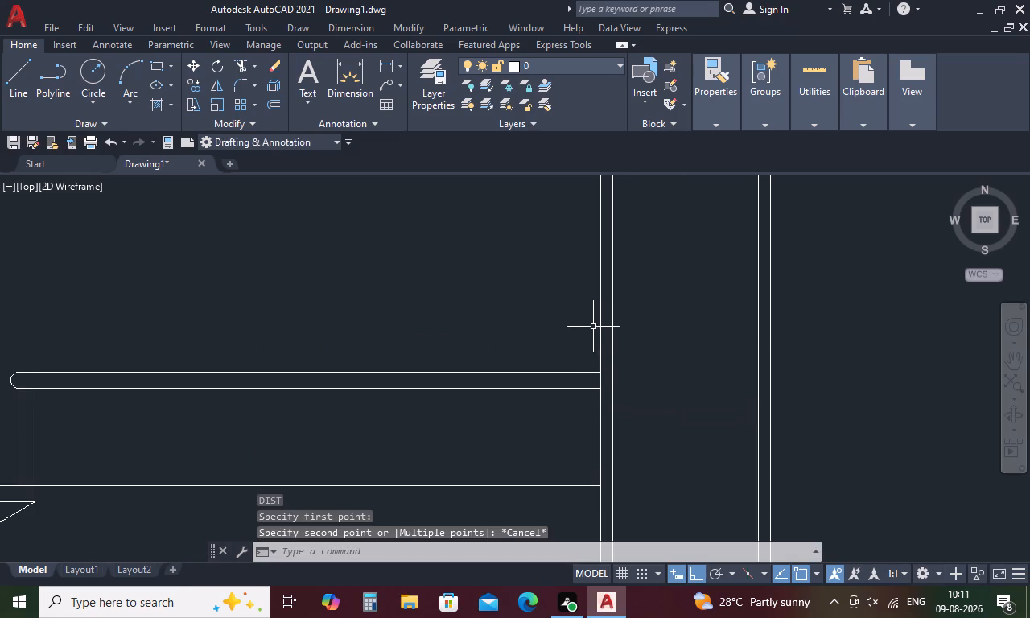
Delete the four vertical lines of the plastered wall beside the landing.
drag(574, 323, 603, 310)
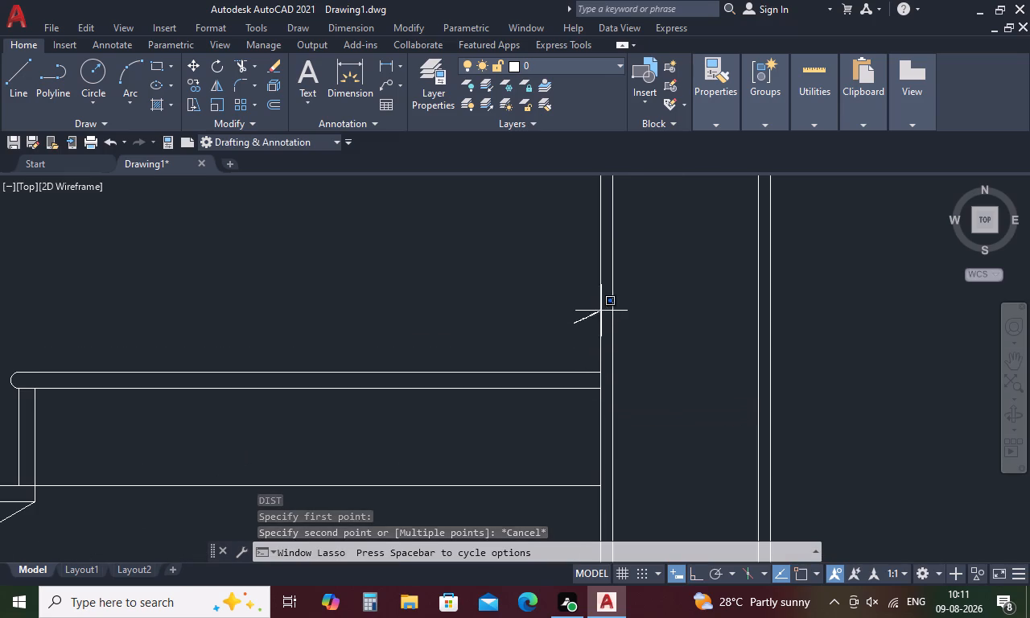
drag(603, 310, 815, 264)
drag(815, 264, 605, 340)
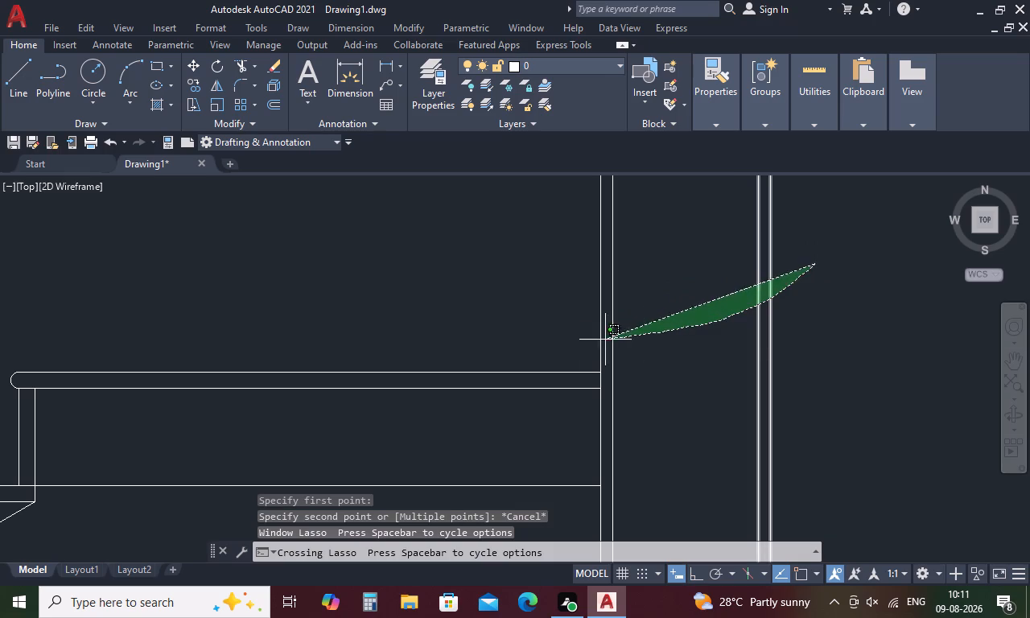
drag(605, 340, 542, 343)
click(542, 343)
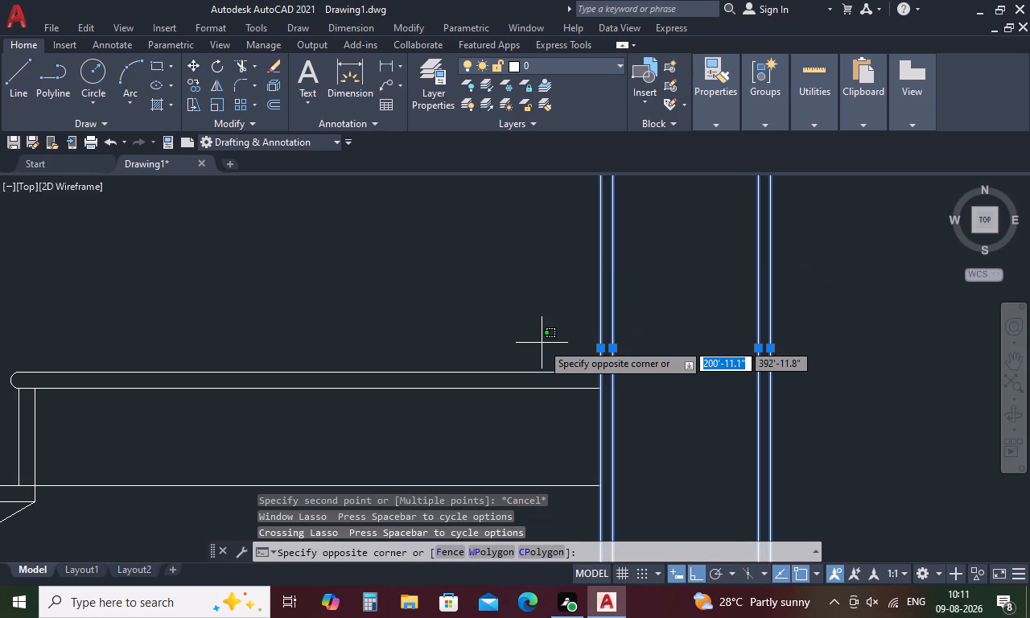
key(Delete)
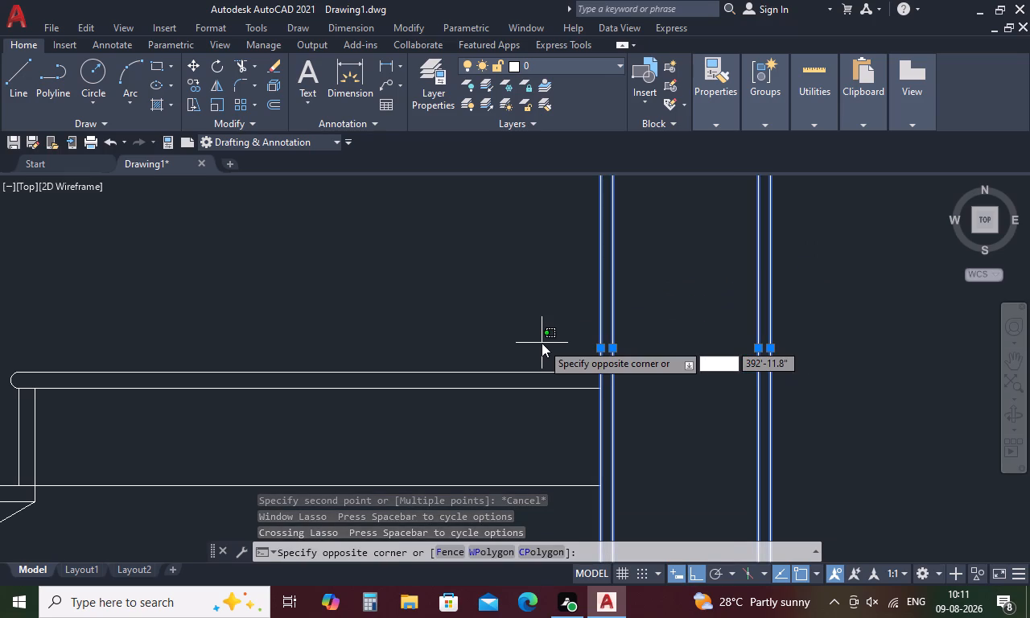
key(Delete)
click(542, 343)
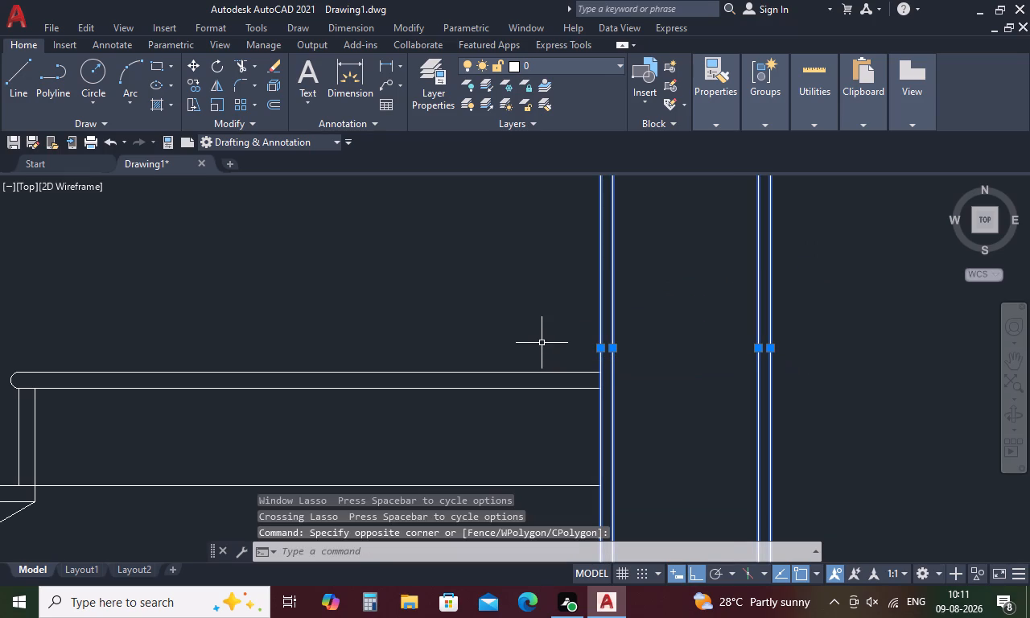
key(Delete)
Delete the landing's top and underside tread lines and the horizontal slab line below, keeping the rounded nosing and riser lines.
drag(542, 343, 478, 414)
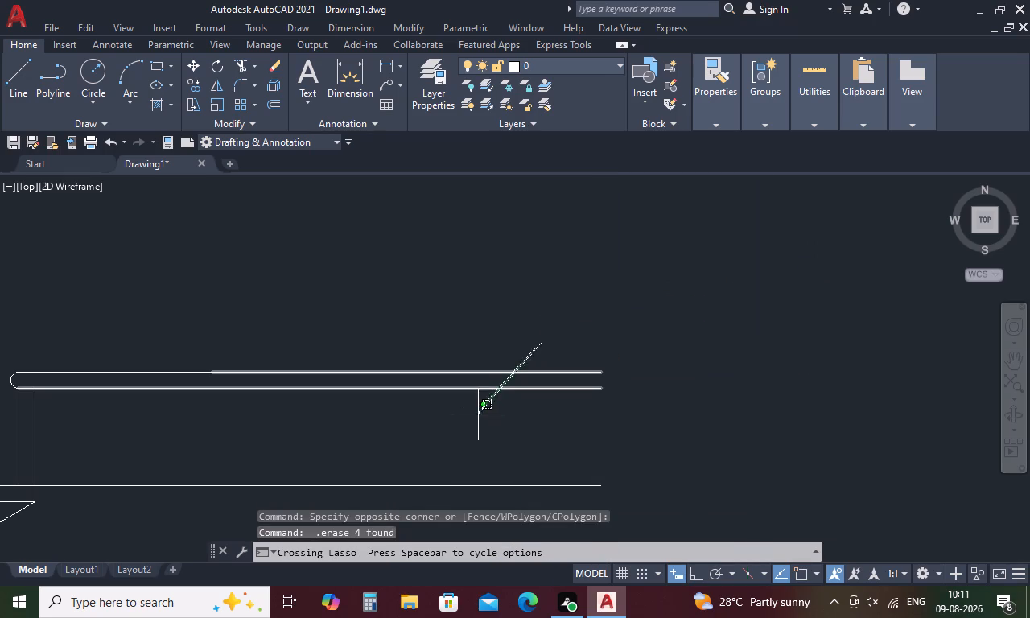
drag(478, 414, 452, 473)
key(Delete)
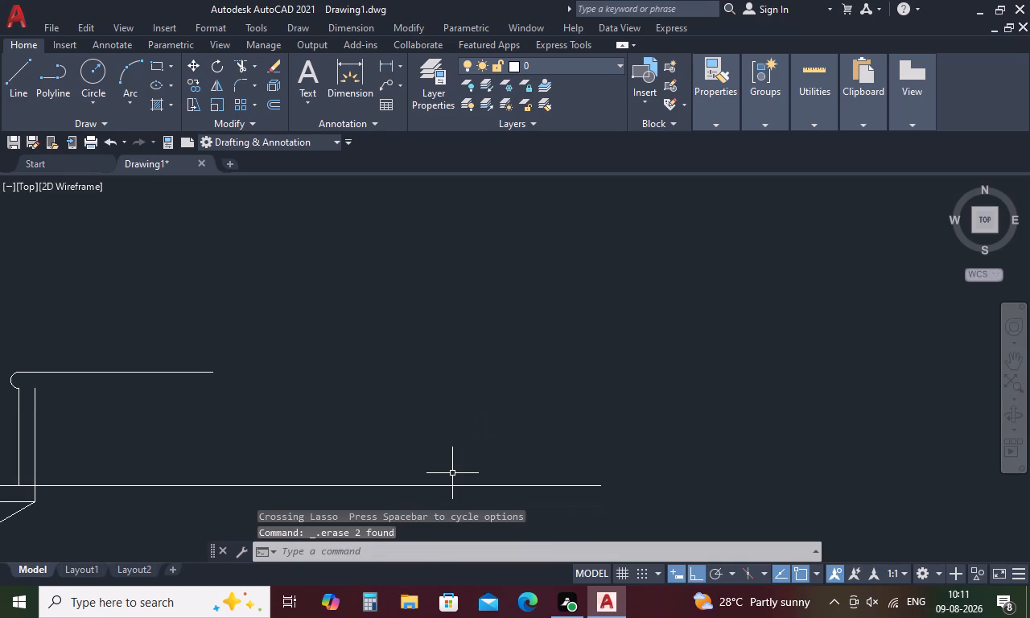
drag(459, 462, 456, 491)
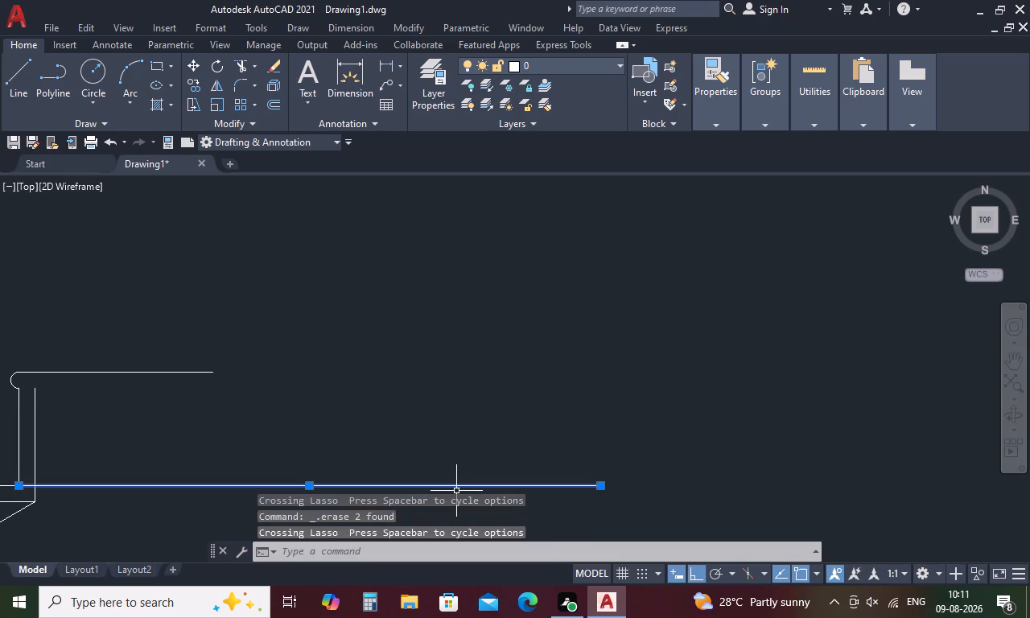
key(Delete)
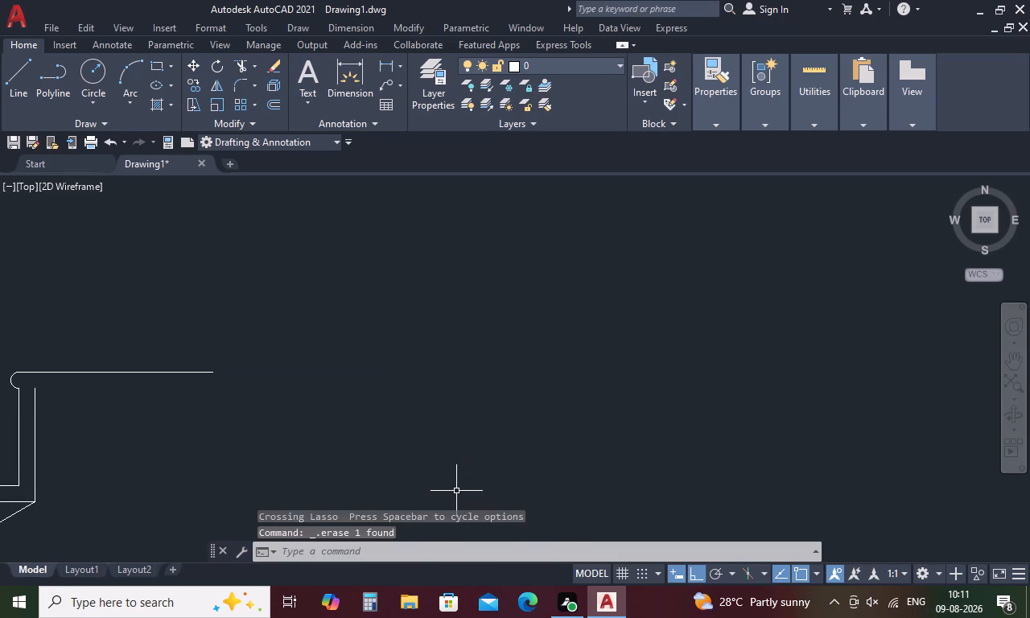
drag(216, 340, 130, 408)
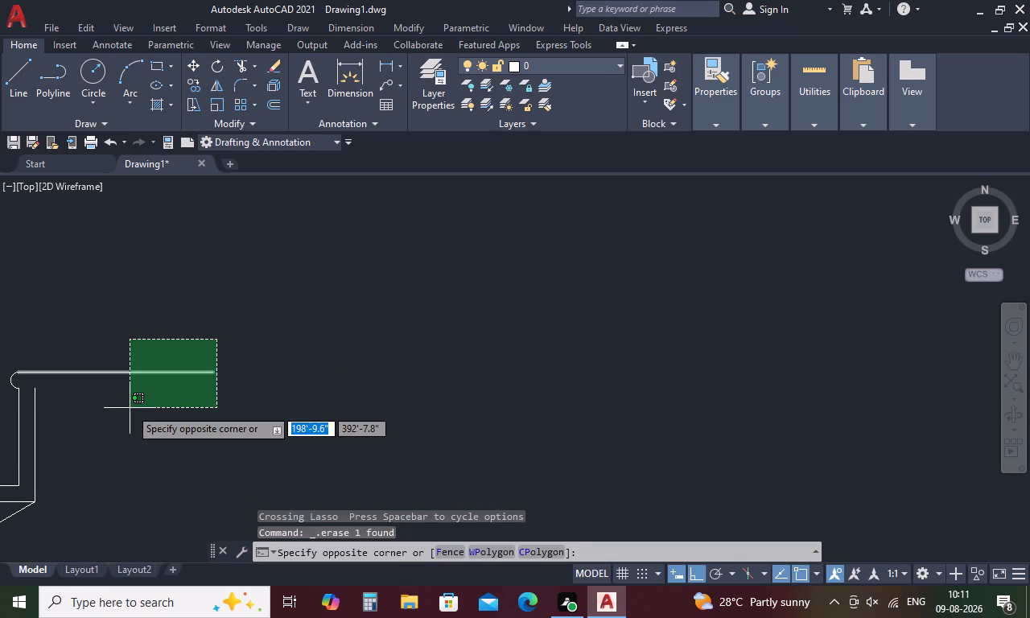
key(Delete)
key(Delete)
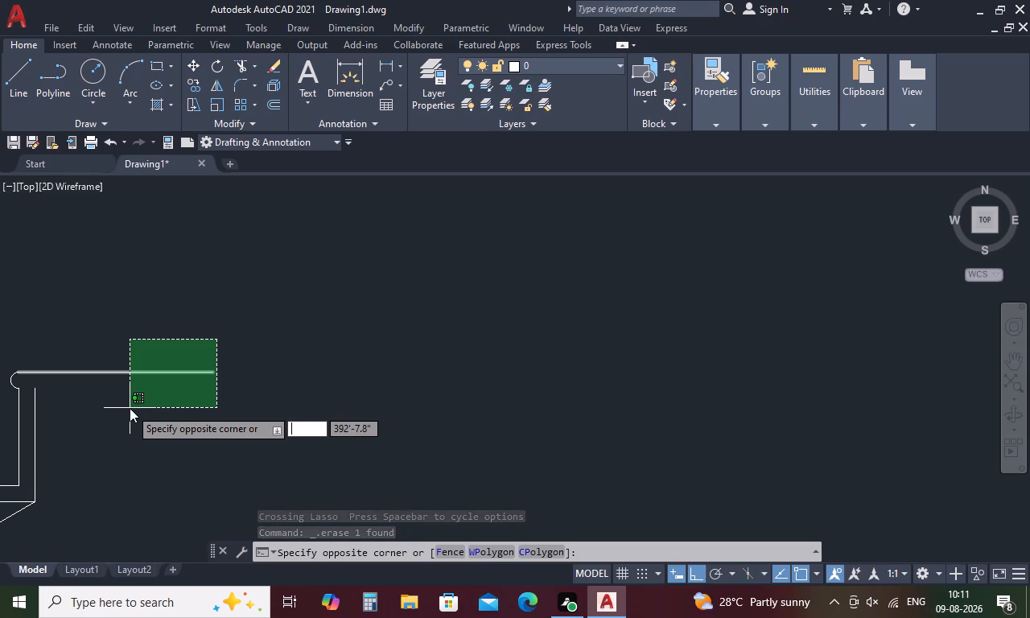
click(458, 396)
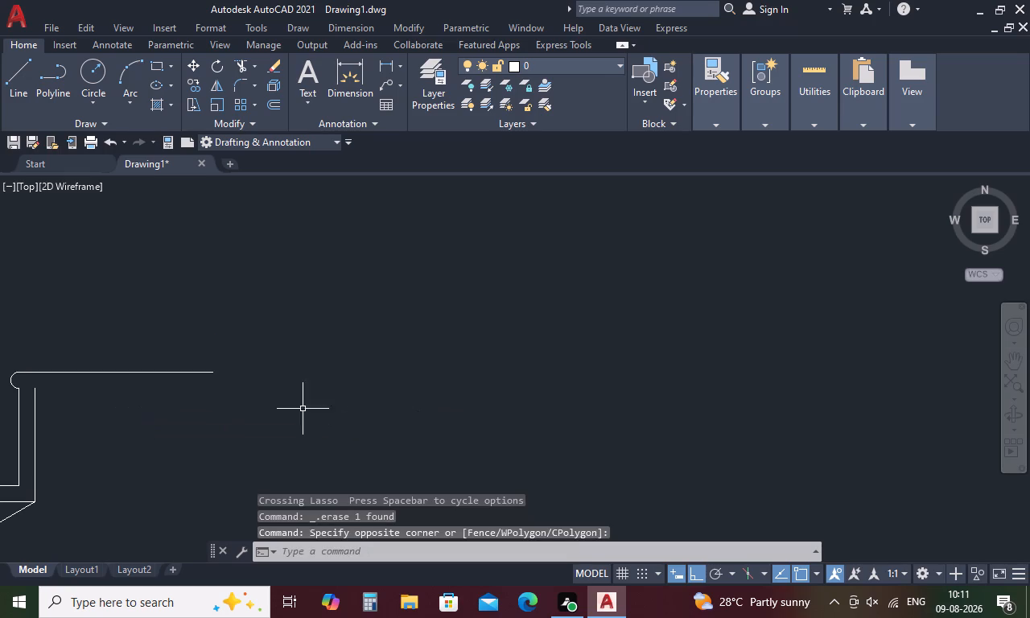
drag(199, 351, 179, 410)
key(Delete)
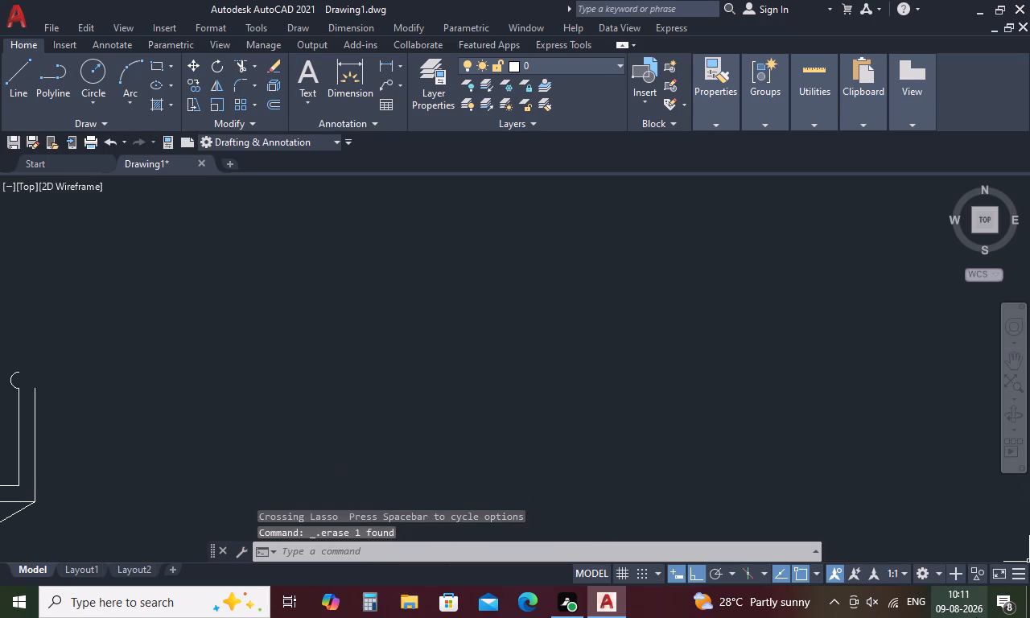
Draw the landing's underside line from the outer riser's top to the inner riser's top, continuing 3'3" horizontally away from the steps.
text(l)
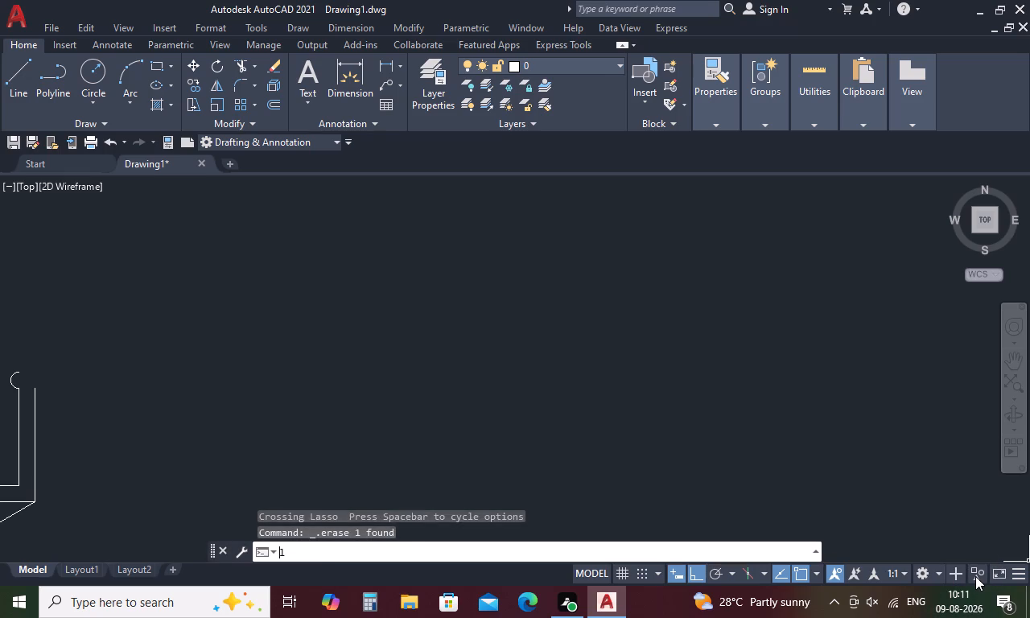
key(space)
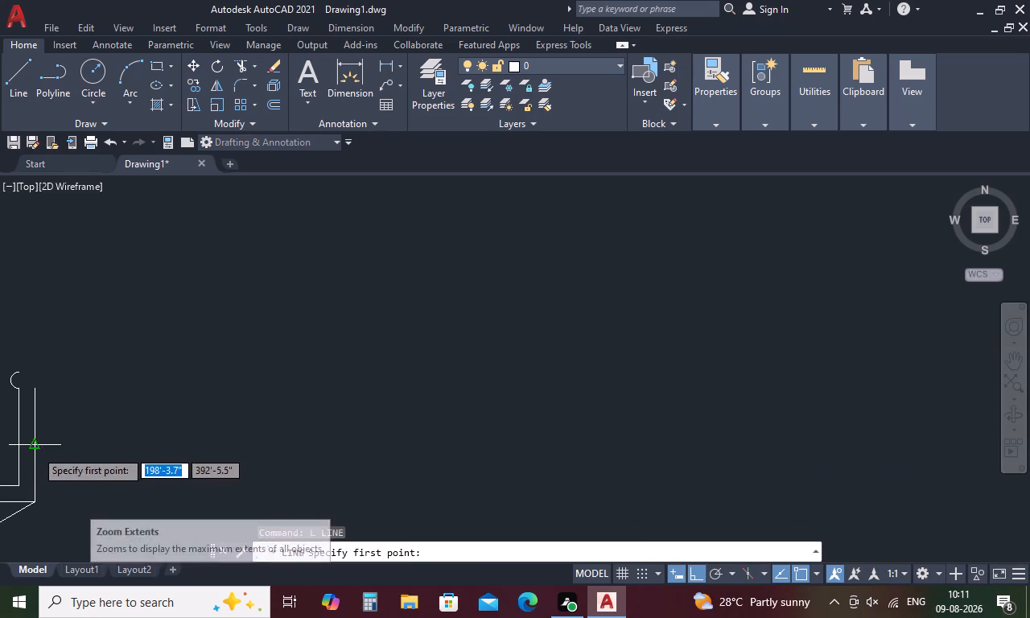
click(17, 391)
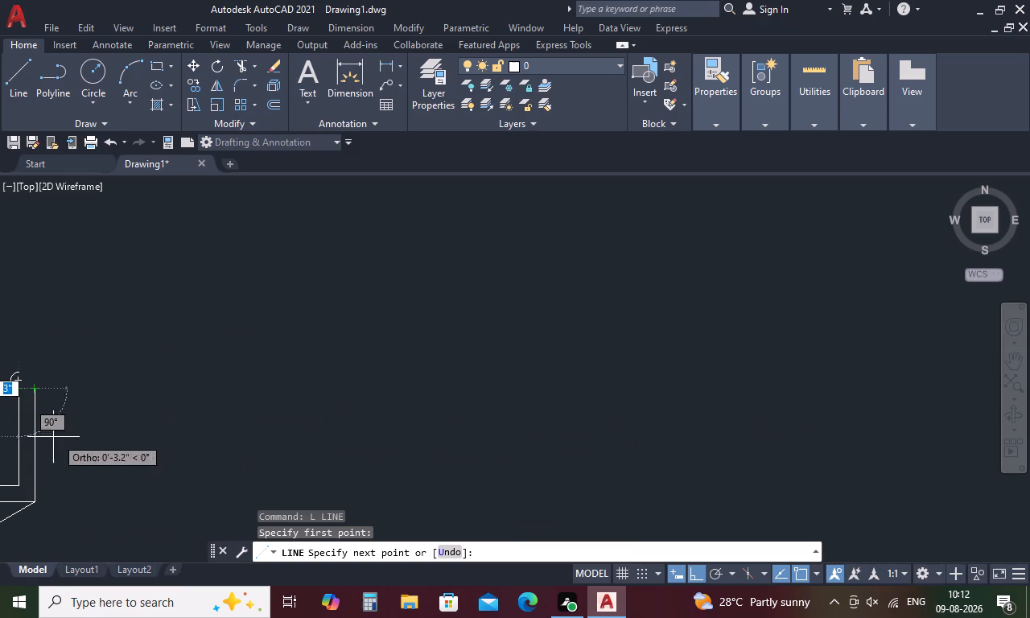
click(31, 386)
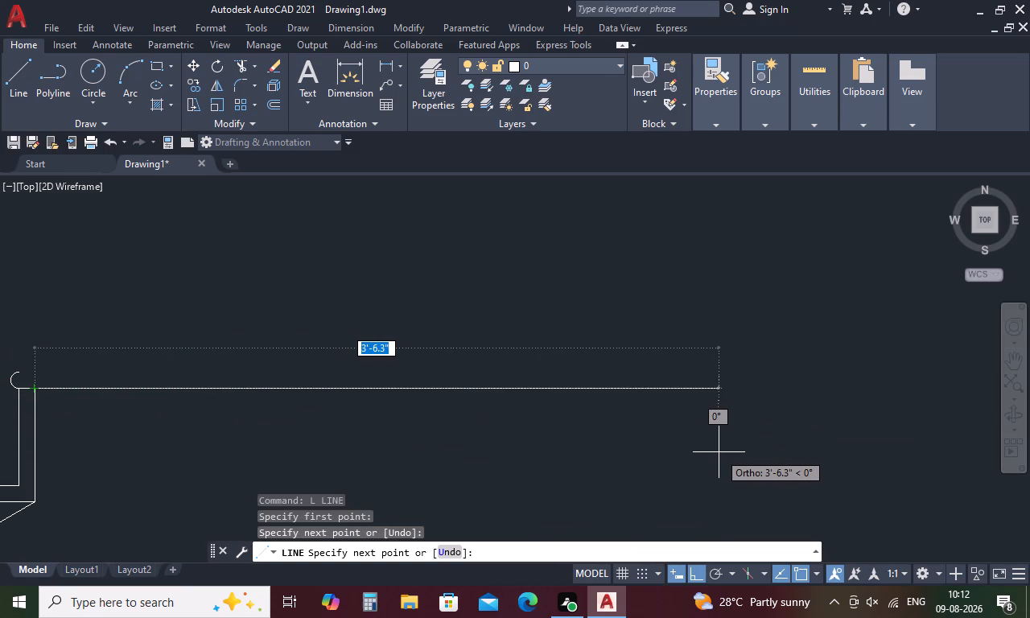
key(e)
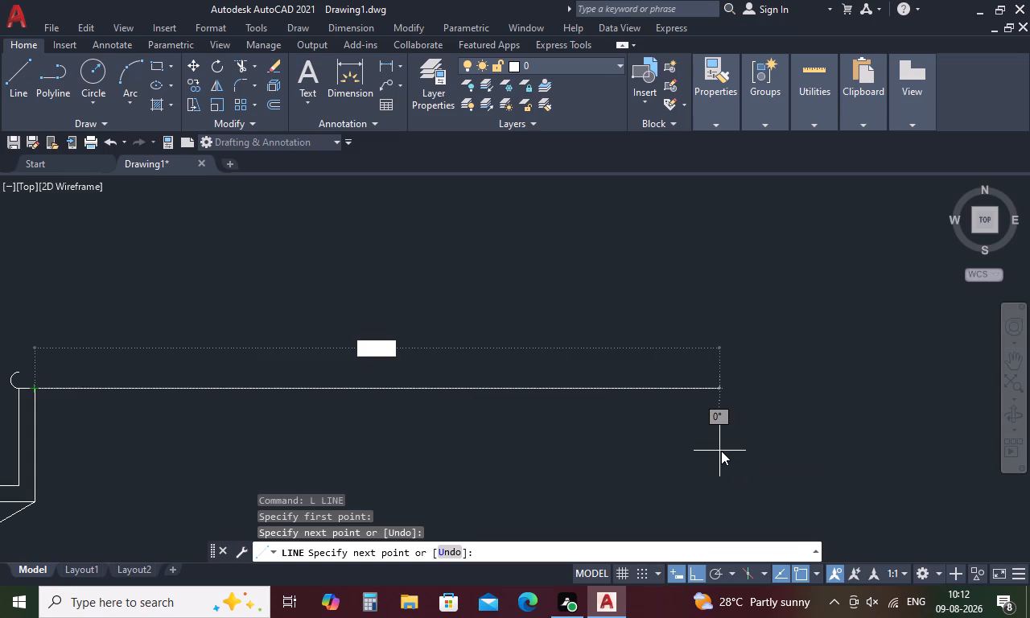
key(apostrophe)
key(3)
text(")
key(space)
key(BackSpace)
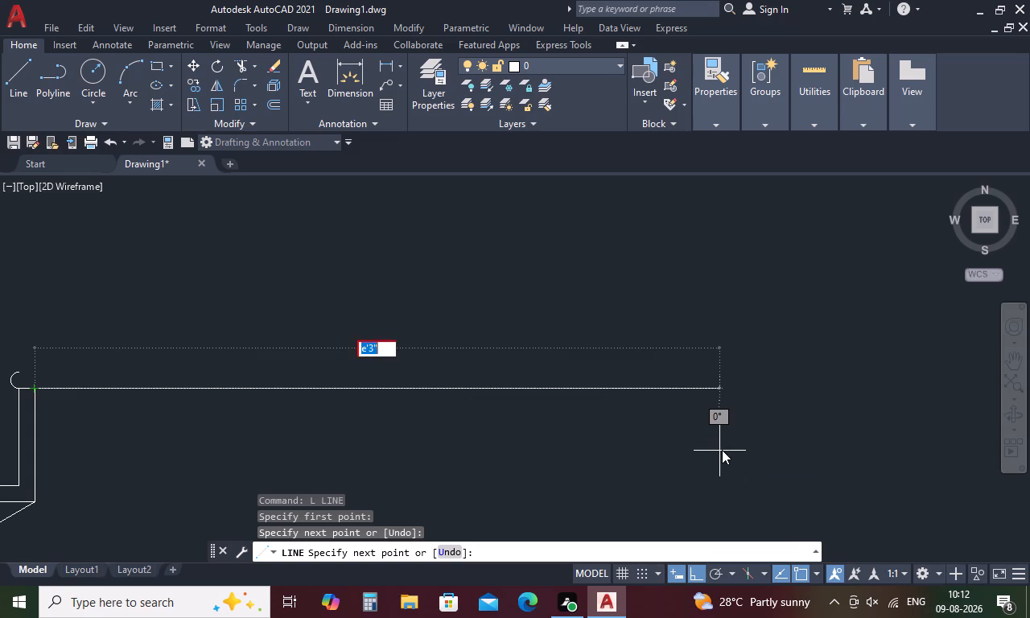
key(BackSpace)
text(3'3")
key(space)
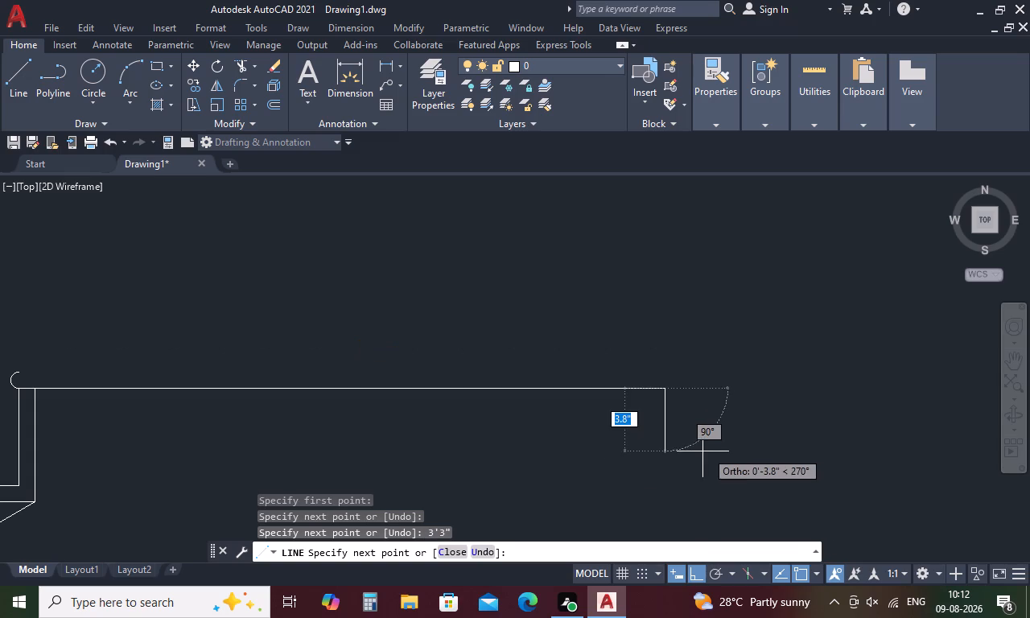
key(Escape)
Offset the landing's 3'3" underside line 1" upward to form the landing's top tread line.
text(o)
key(space)
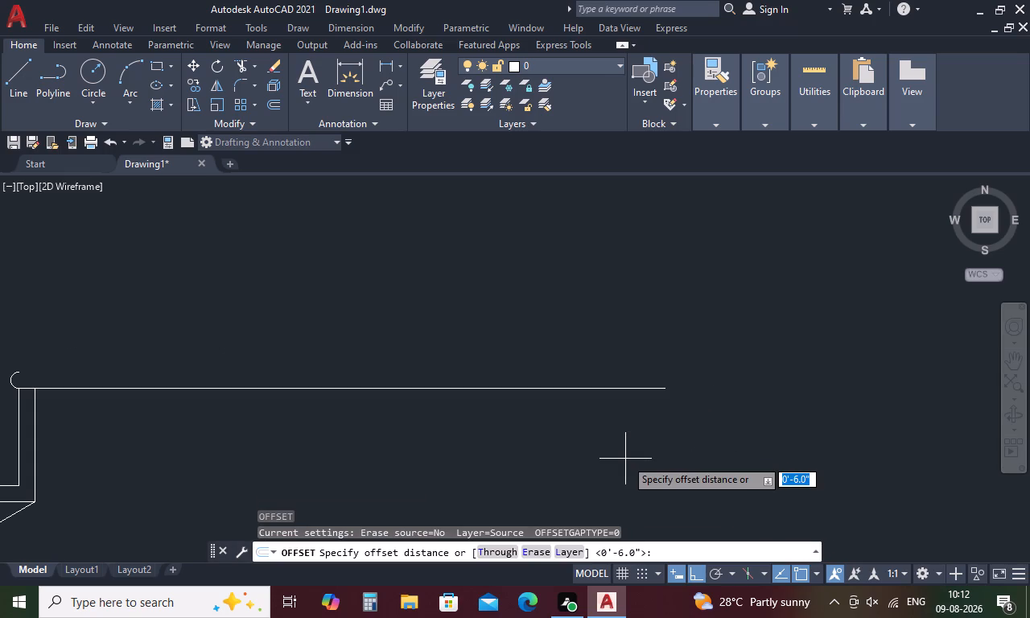
text(1)
key(space)
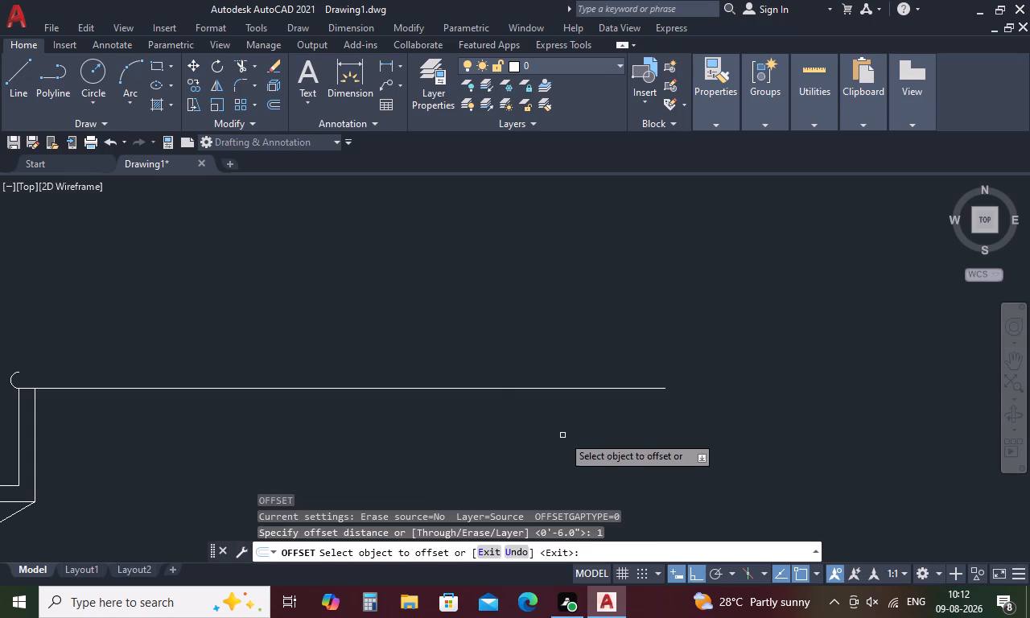
click(507, 389)
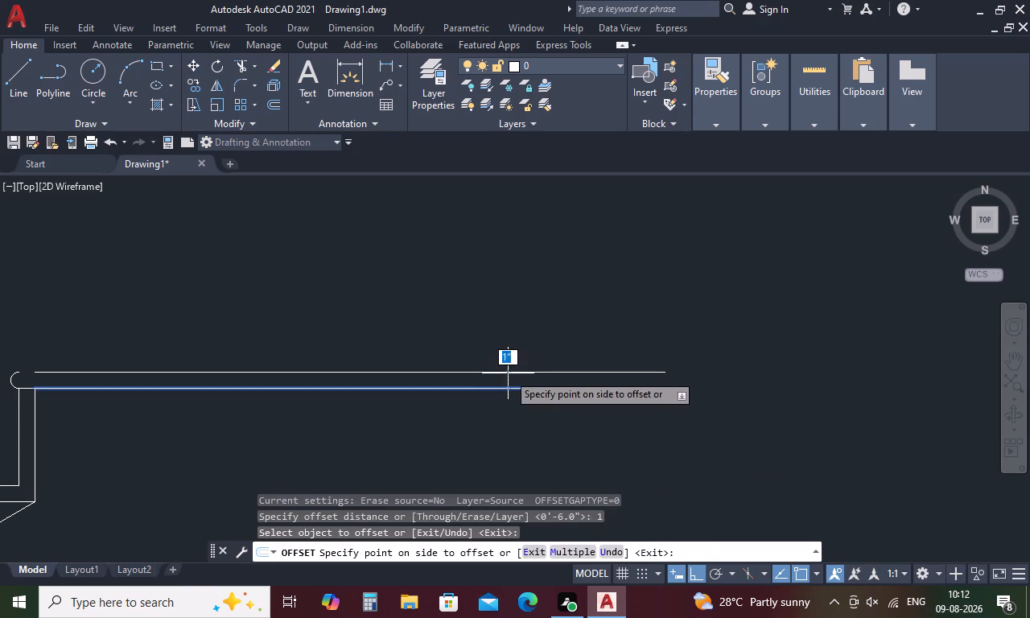
click(508, 373)
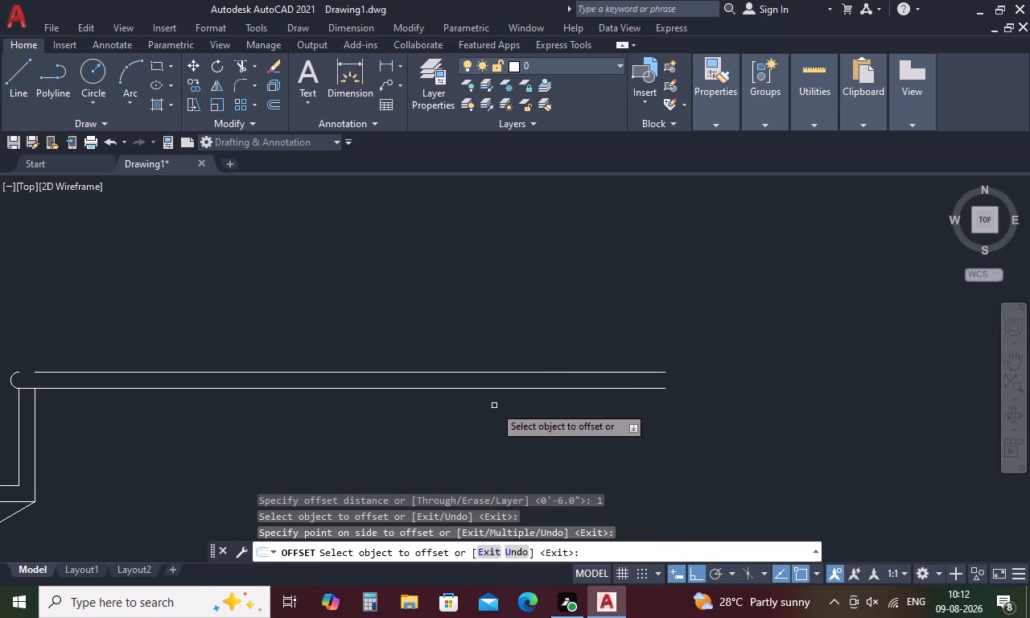
key(space)
Offset the landing's underside tread line 6" downward to form the bottom of the landing slab.
key(space)
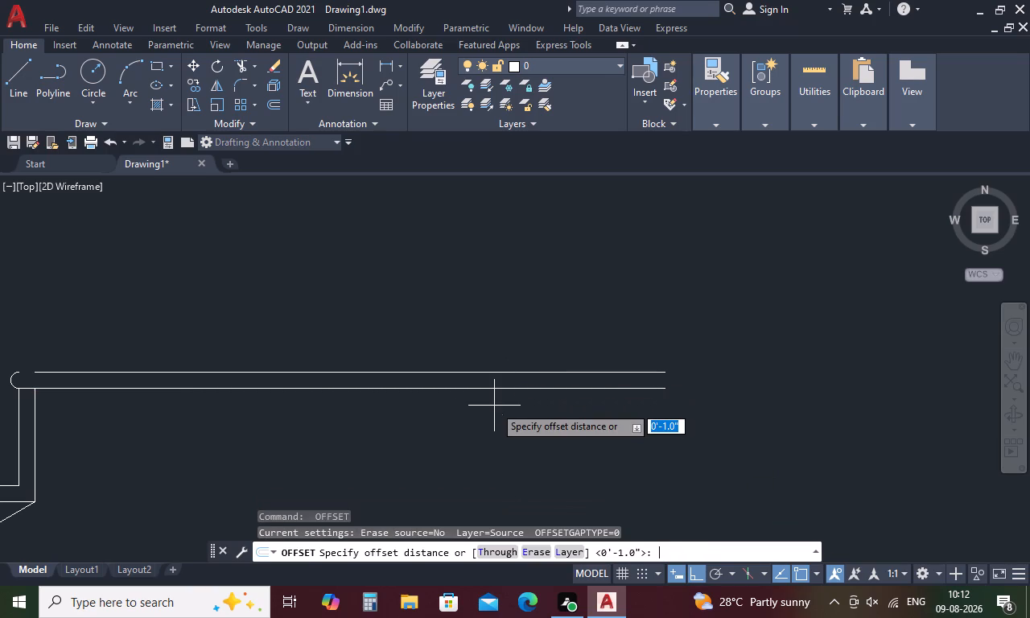
text(6)
key(space)
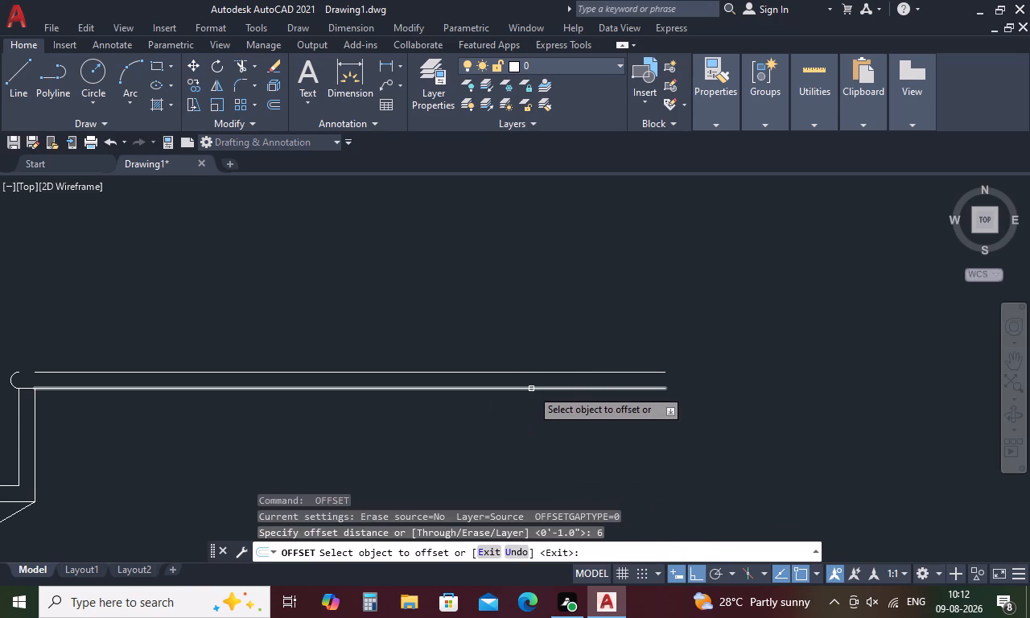
click(531, 389)
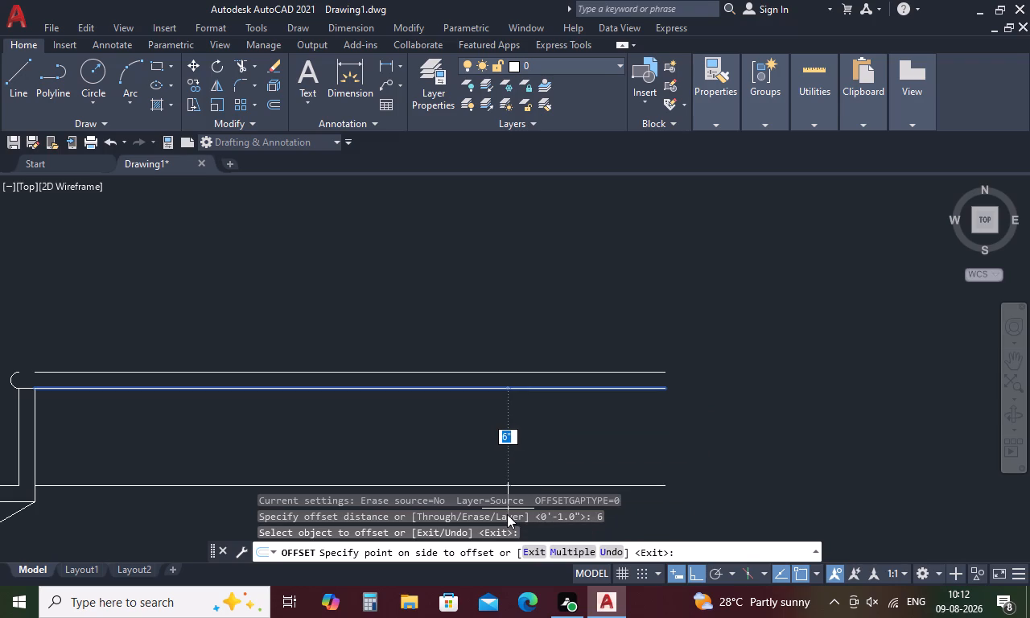
click(507, 514)
middle_drag(507, 514, 550, 414)
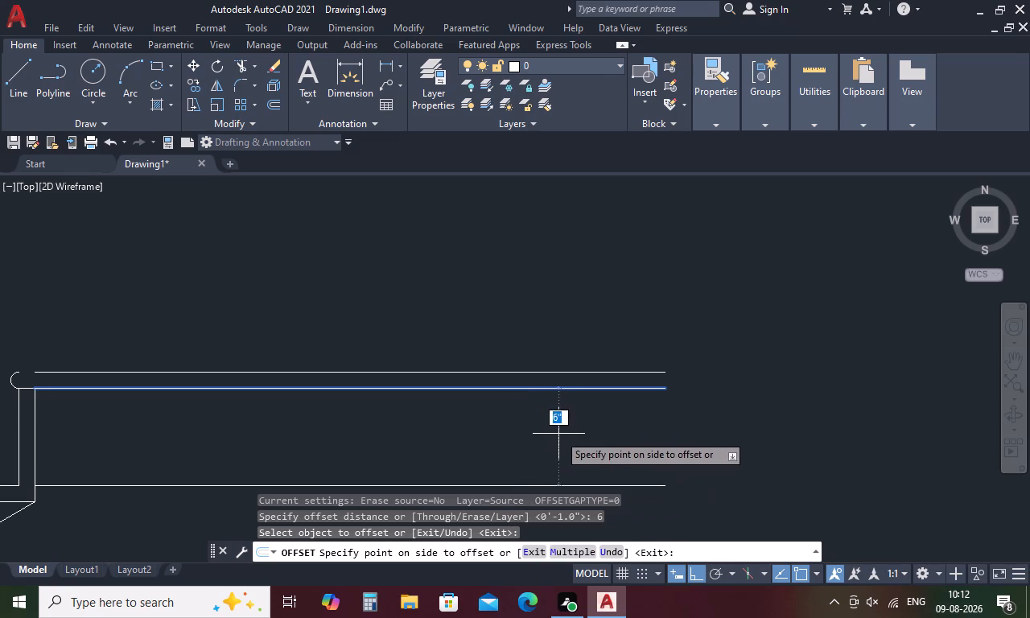
click(558, 434)
scroll(558, 434, down, 1)
middle_drag(558, 434, 580, 364)
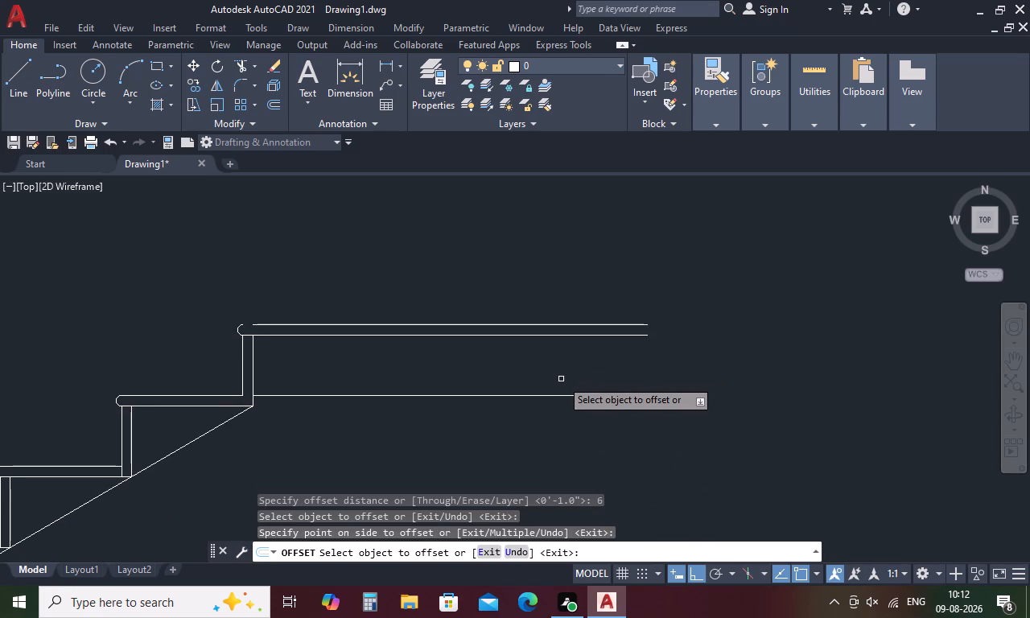
Offset the landing slab's bottom line 0.75" downward for the plaster.
key(space)
key(space)
text(.)
text(75)
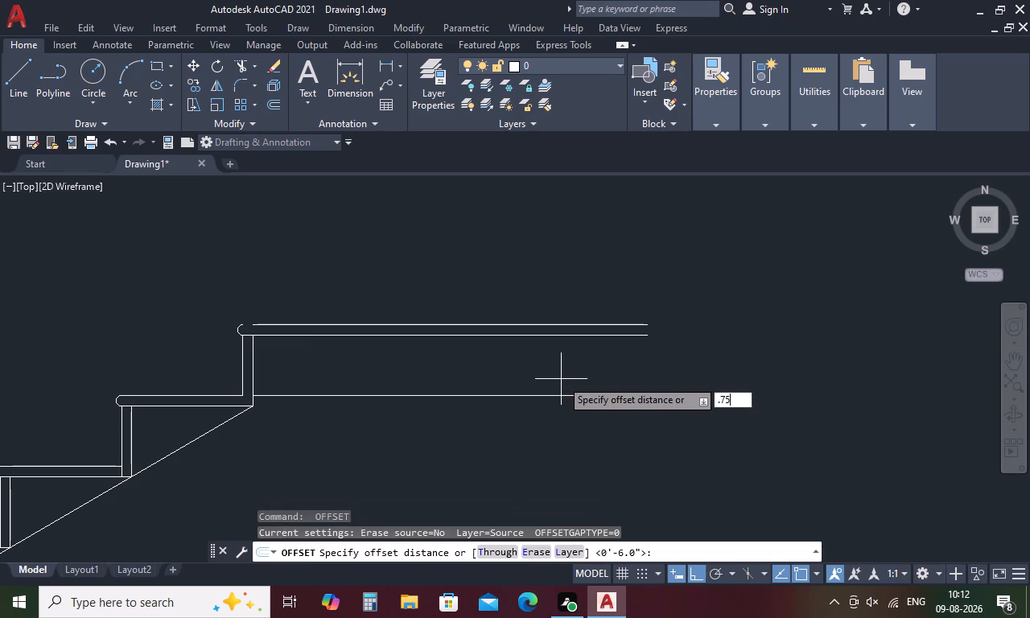
key(space)
click(563, 394)
click(560, 446)
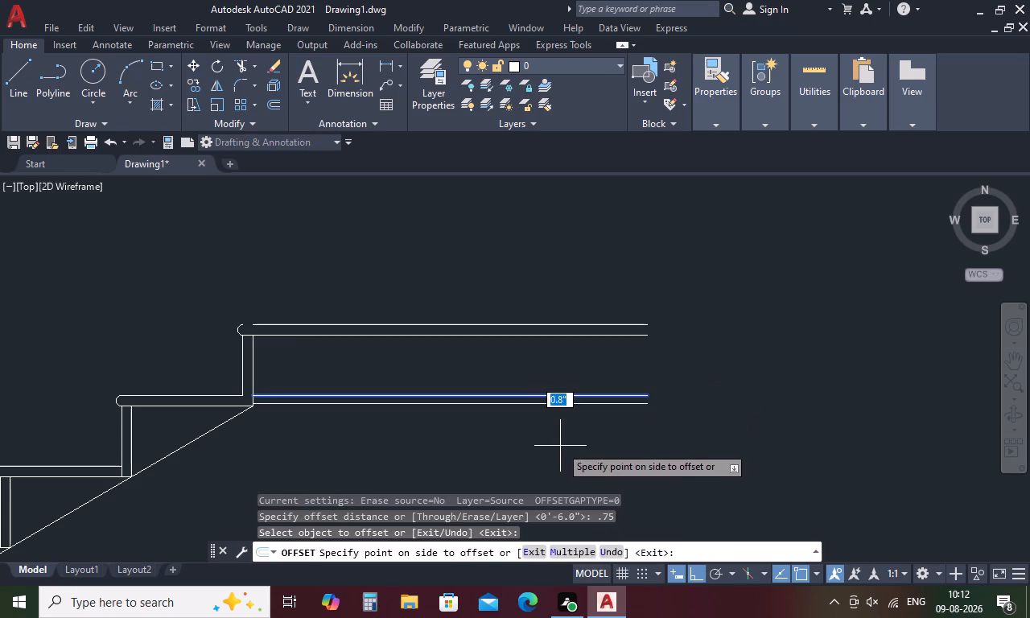
key(Escape)
Draw a vertical wall line from the free end of the landing's top line straight down to the ground line.
text(l)
key(space)
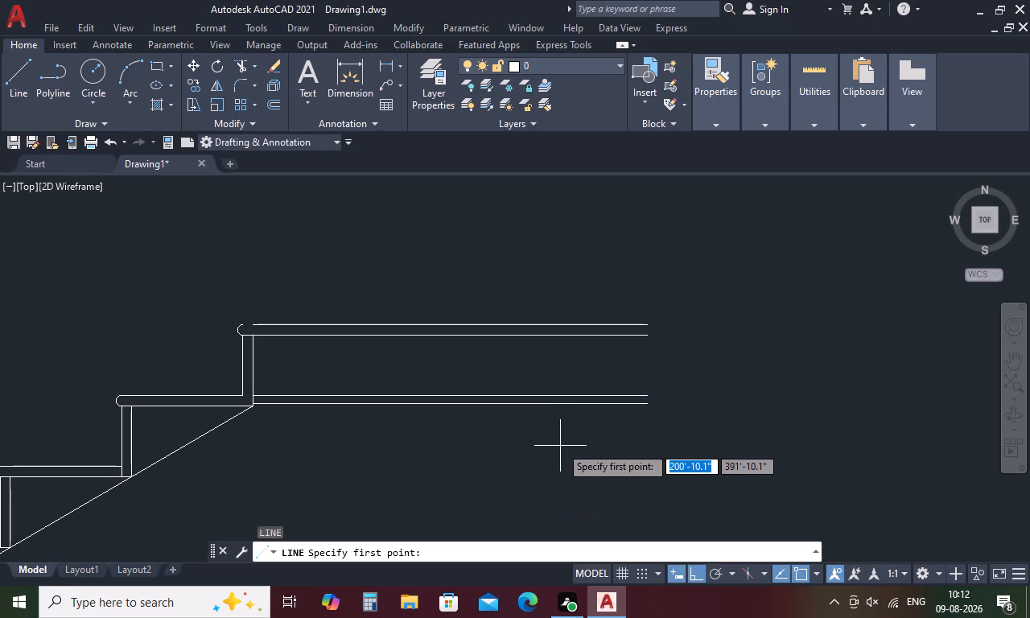
click(647, 320)
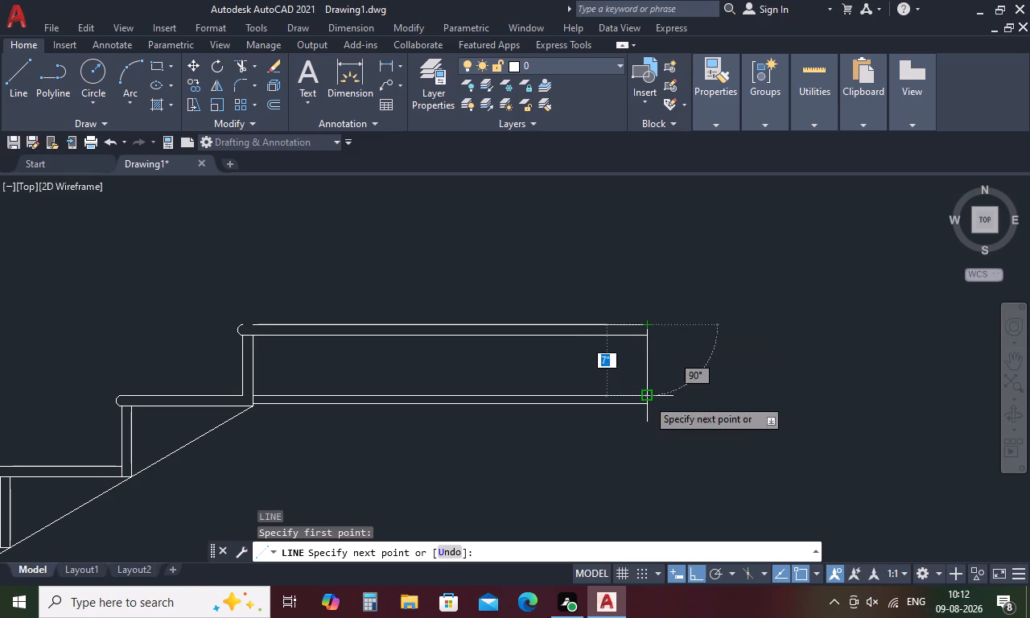
middle_drag(647, 398, 639, 335)
middle_drag(617, 565, 628, 393)
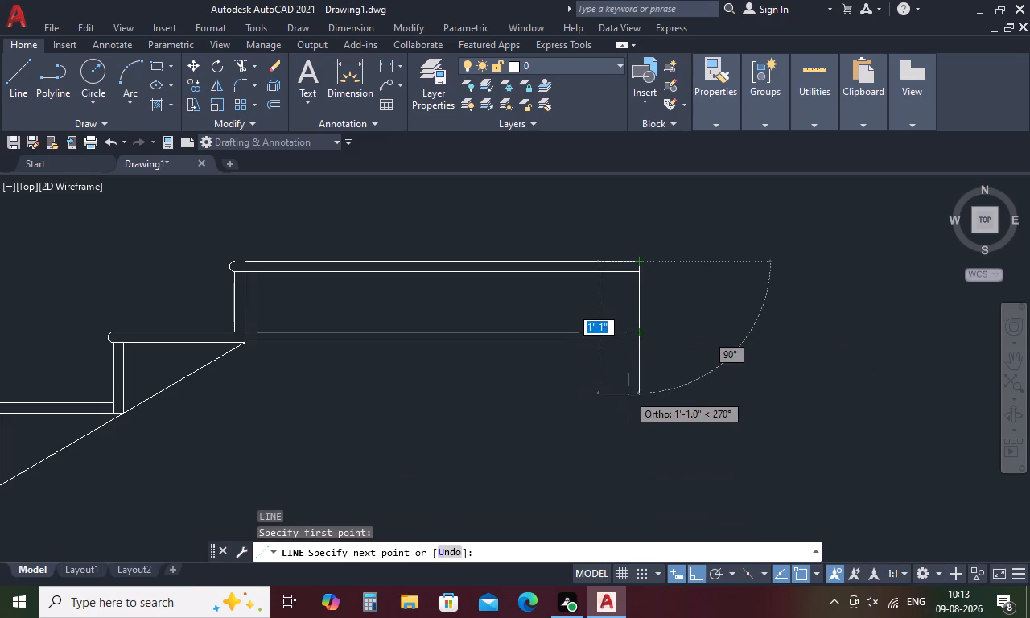
scroll(628, 393, down, 3)
middle_drag(662, 500, 669, 375)
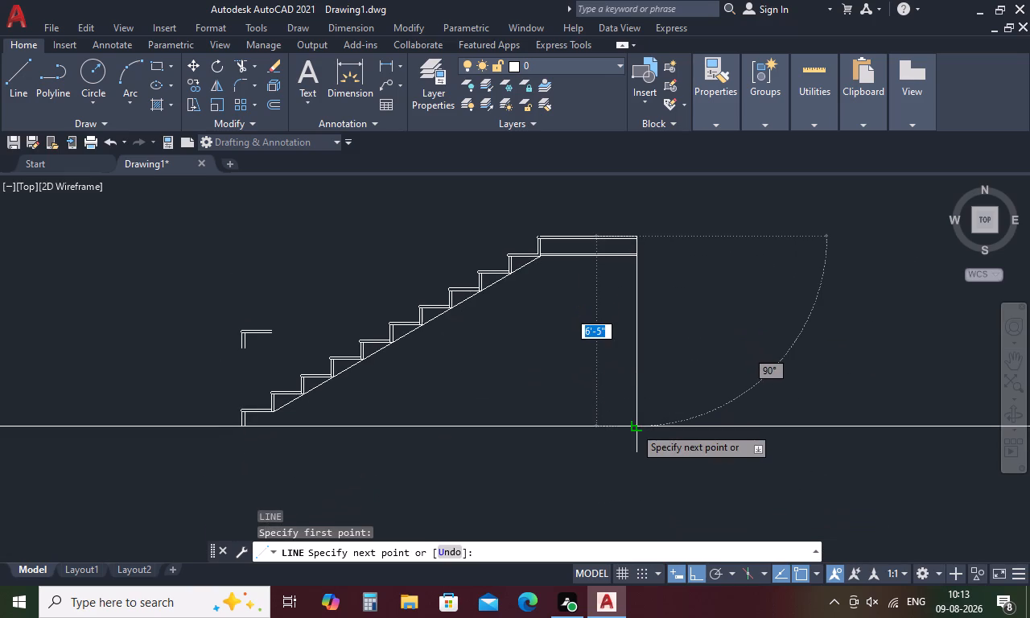
click(637, 426)
key(Escape)
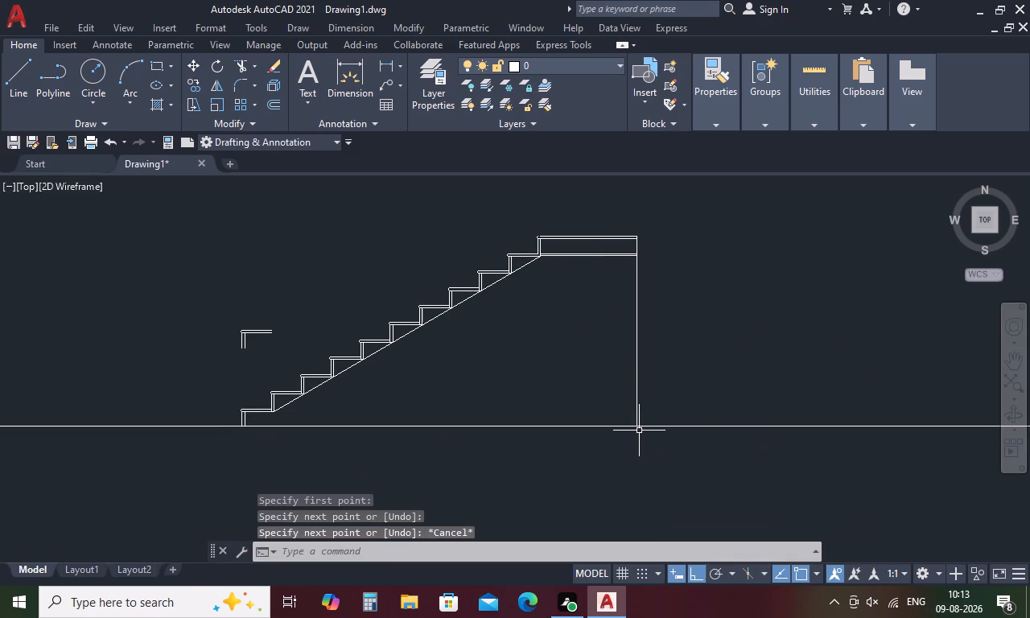
Draw a horizontal line about 3'11" long above the landing, crossing over the new wall line's path.
middle_drag(665, 332, 529, 431)
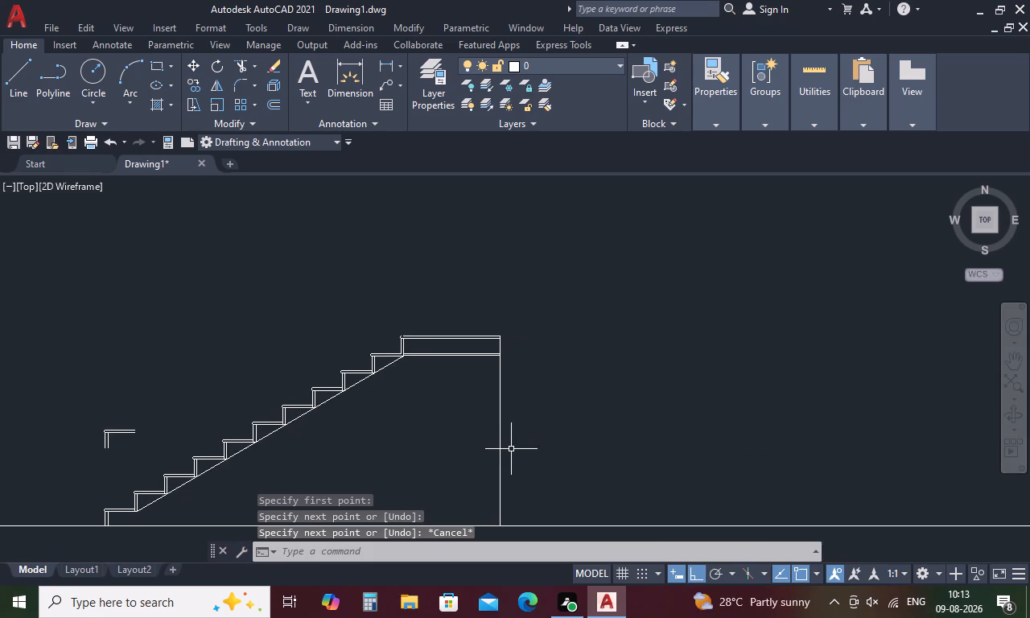
text(l)
key(space)
click(497, 195)
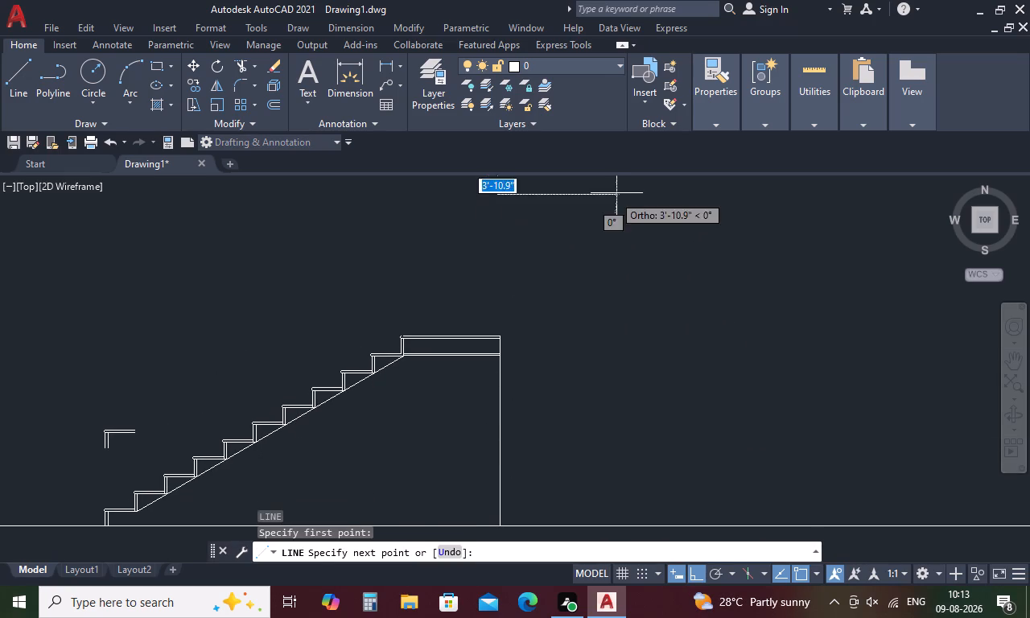
click(616, 193)
key(Escape)
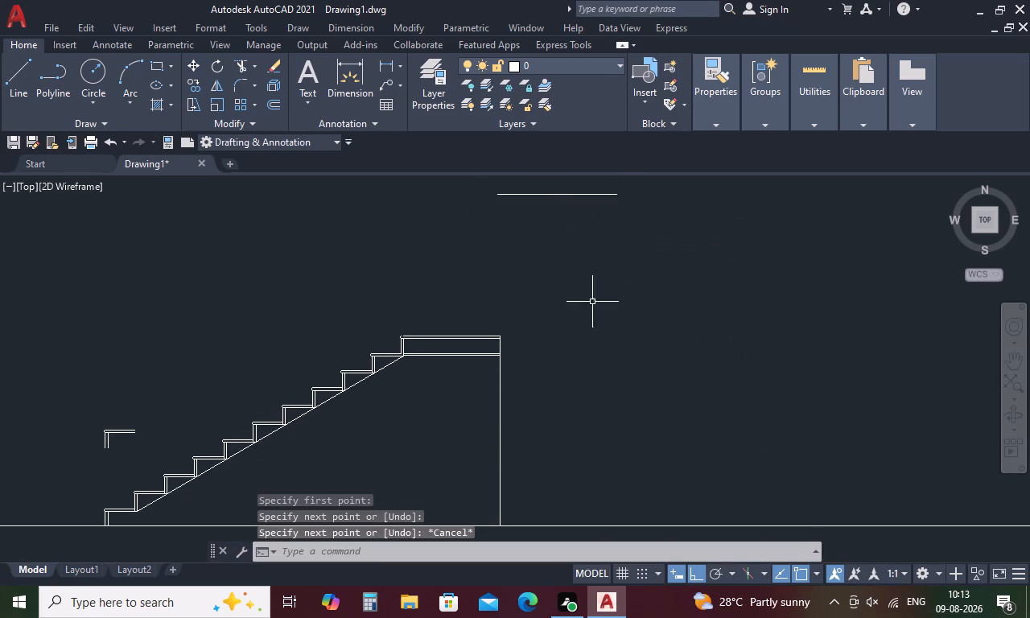
Extend the vertical wall line upward to the horizontal line above the landing.
text(ex)
key(space)
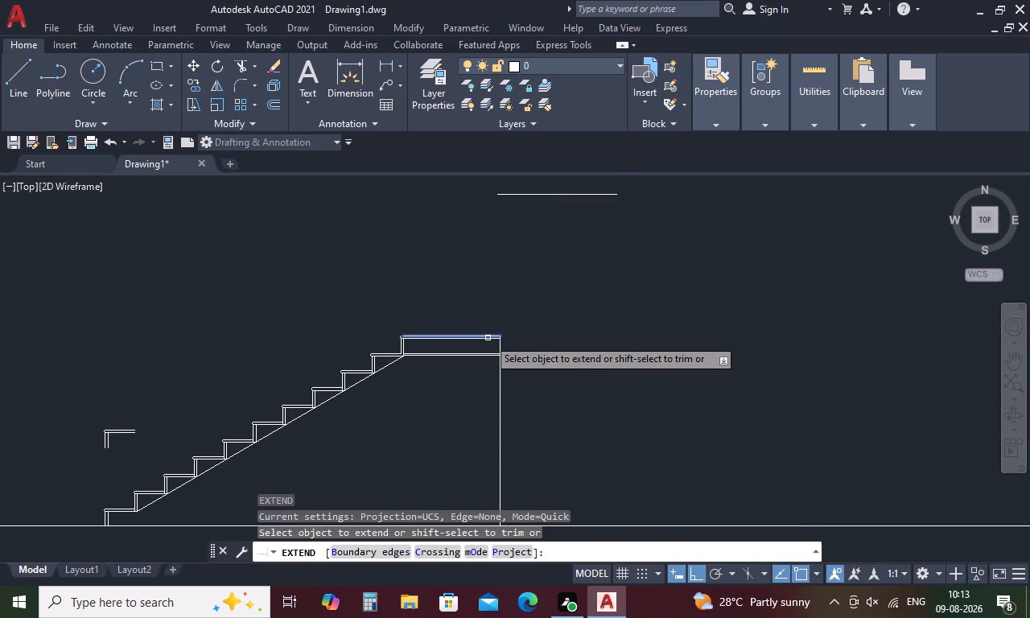
click(501, 344)
key(Escape)
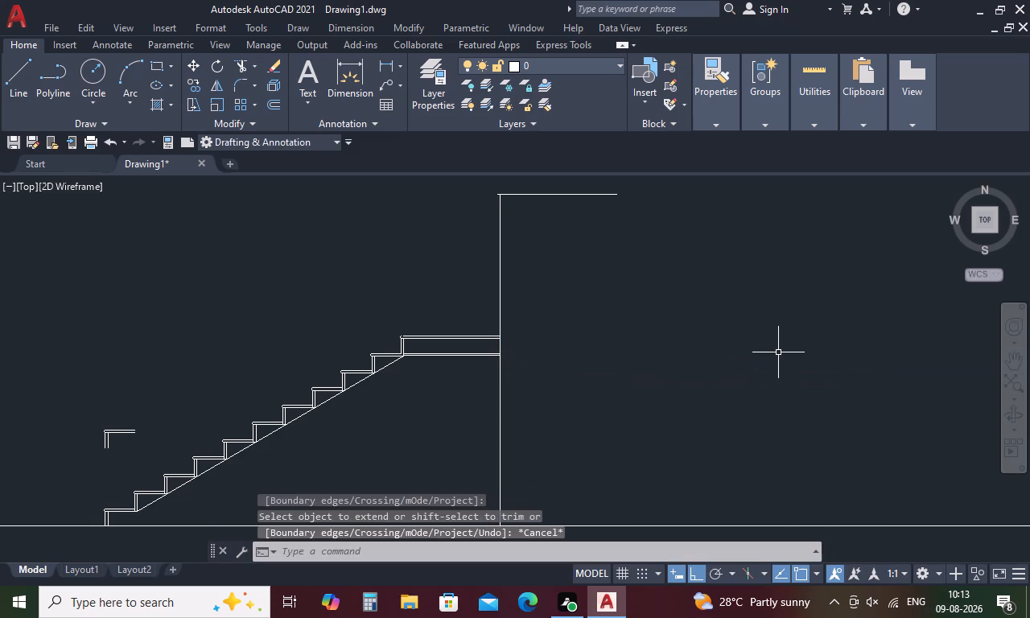
Offset the wall line 0.75" away from the landing to form the plaster thickness.
text(o .)
text(75)
key(space)
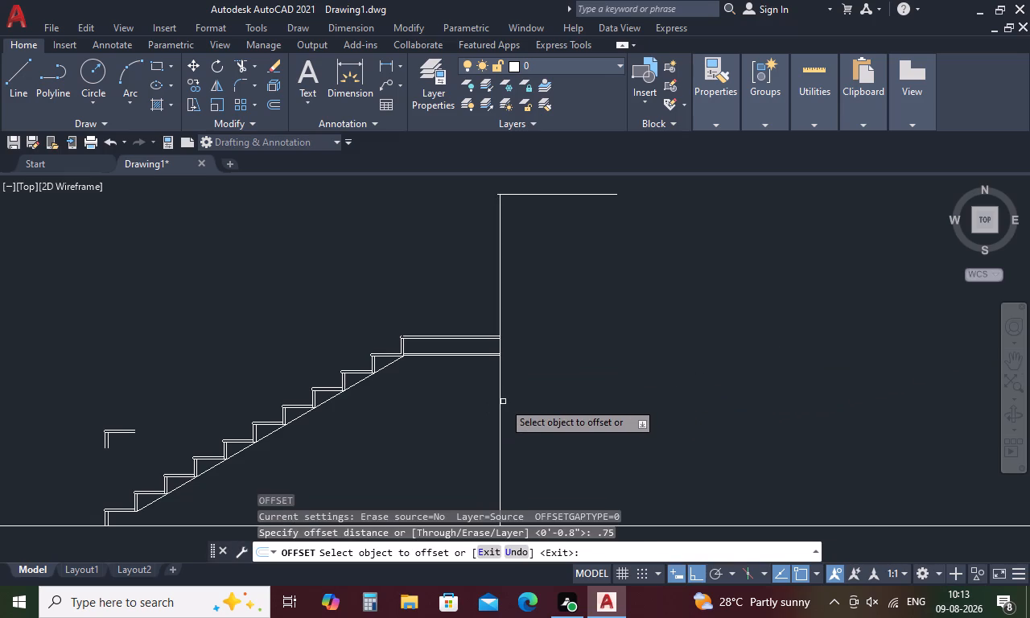
click(501, 404)
click(630, 396)
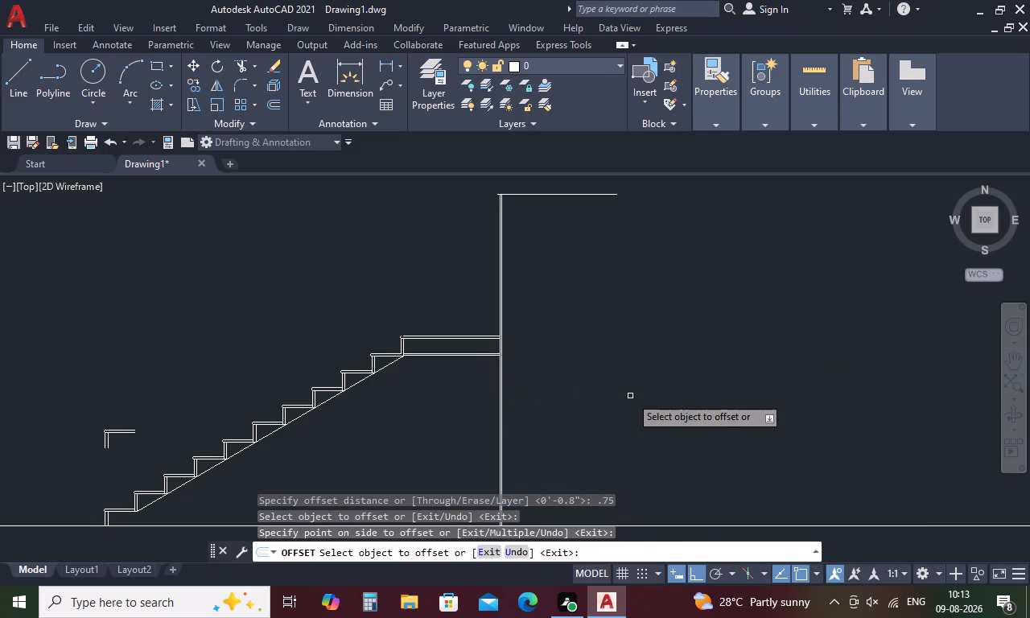
key(space)
Offset the wall's inner plaster line 9" away from the landing to form the wall thickness.
key(space)
text(9)
key(space)
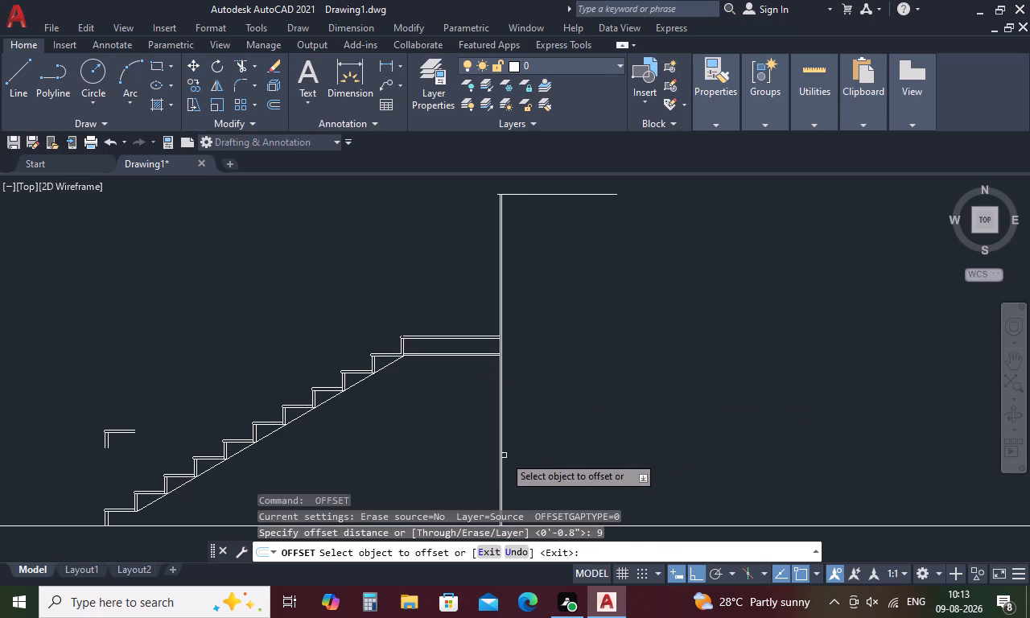
scroll(503, 461, up, 1)
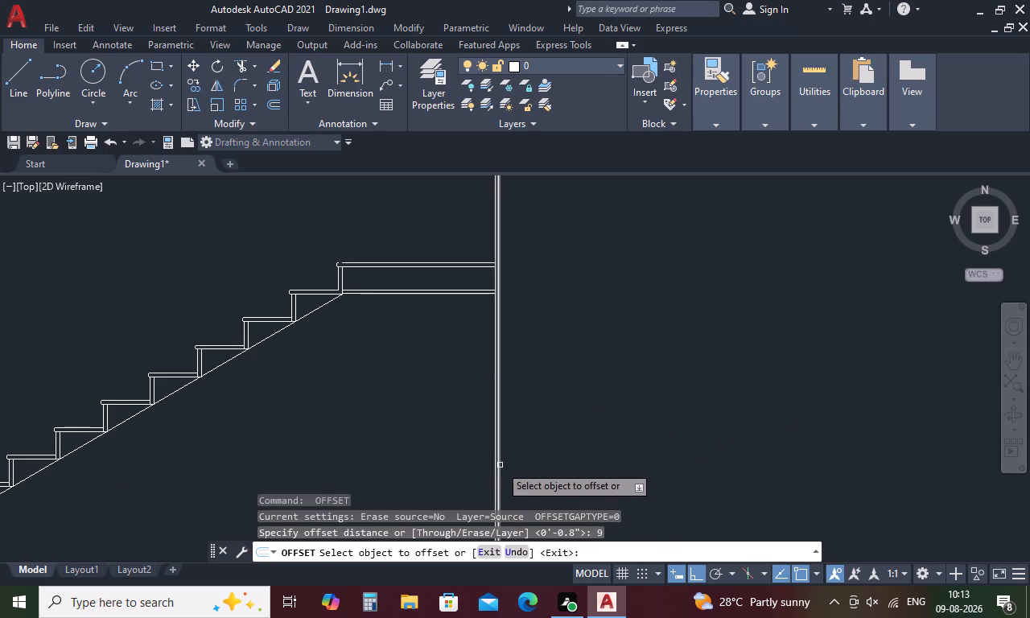
click(498, 467)
click(624, 453)
key(space)
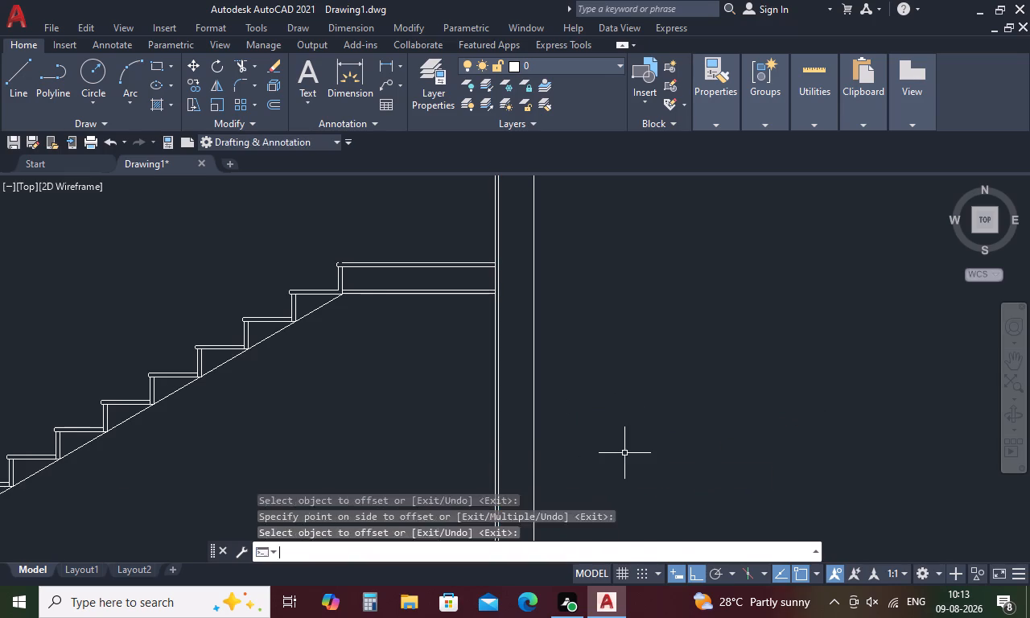
Offset the wall's far face 0.75" outward to form the outer plaster line.
key(space)
text(.75)
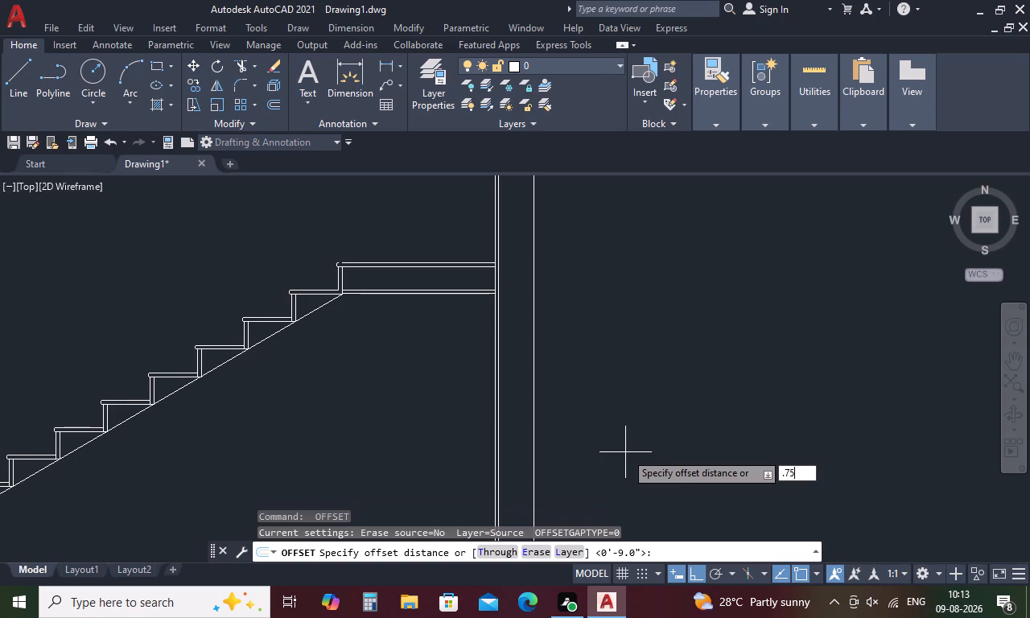
key(space)
click(534, 480)
click(626, 466)
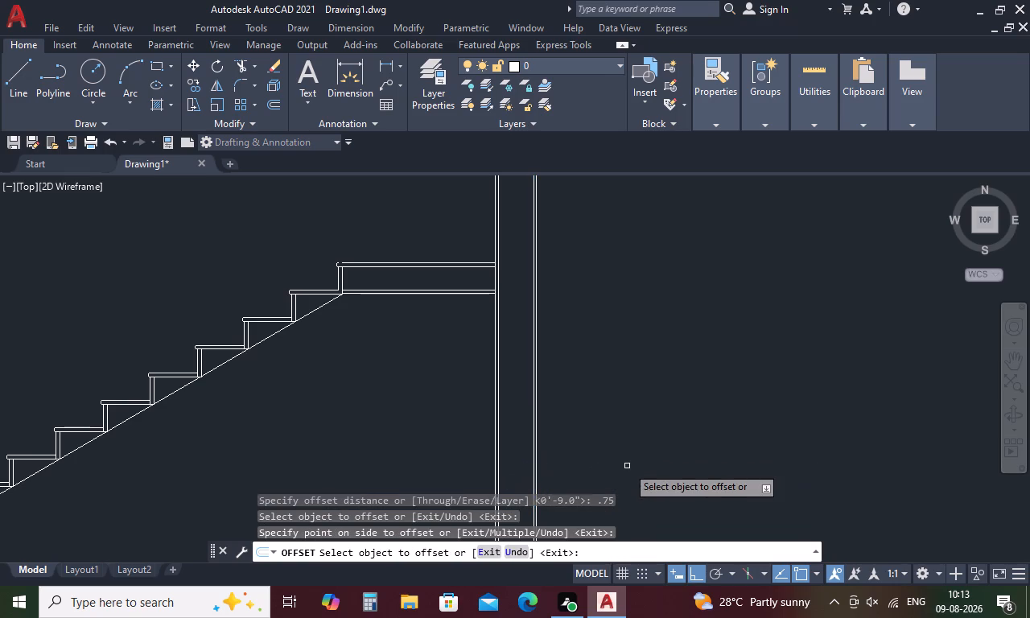
scroll(627, 466, down, 2)
middle_drag(627, 466, 614, 336)
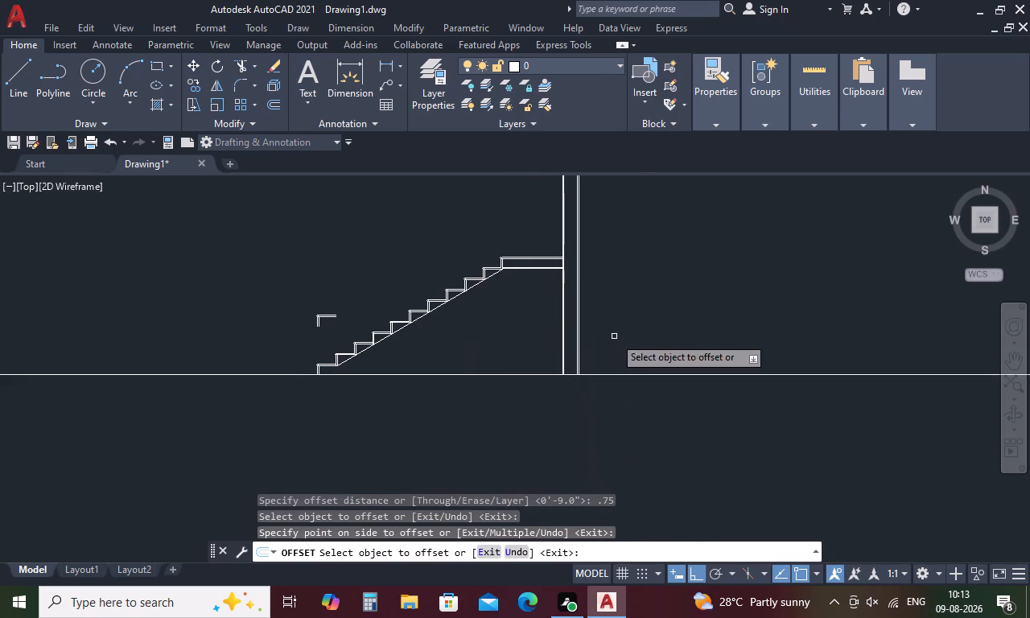
middle_drag(614, 336, 592, 422)
key(Escape)
Delete the leftover horizontal line above the wall's new top line.
drag(606, 179, 508, 226)
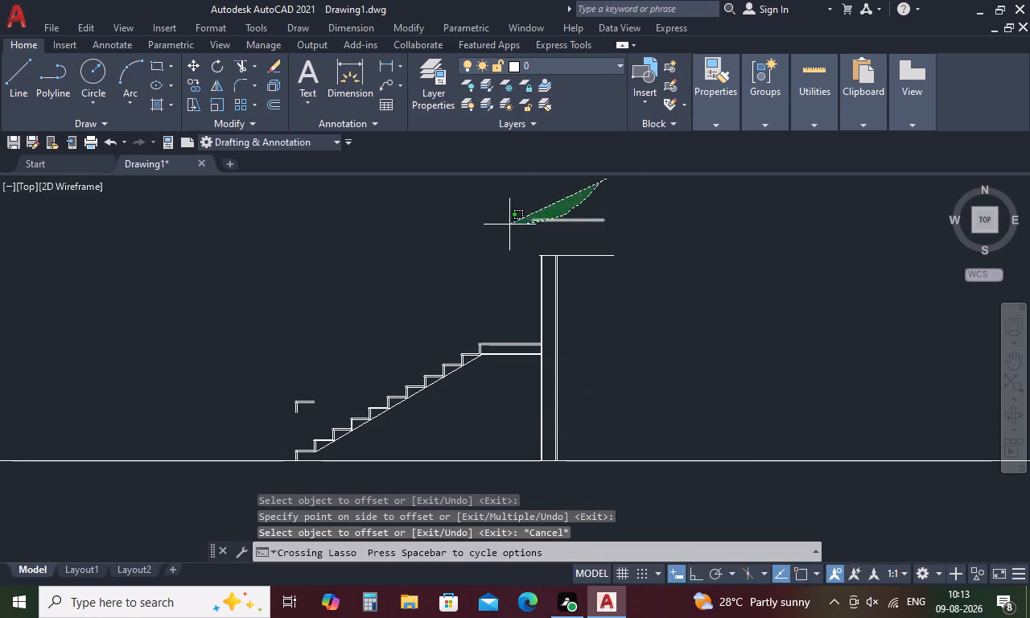
drag(508, 226, 502, 226)
key(Delete)
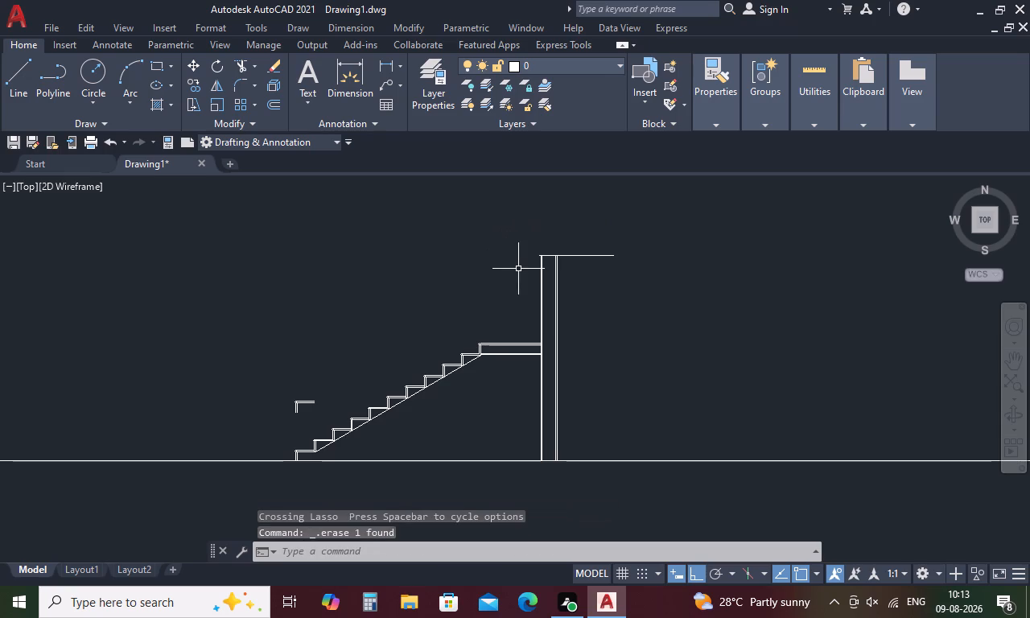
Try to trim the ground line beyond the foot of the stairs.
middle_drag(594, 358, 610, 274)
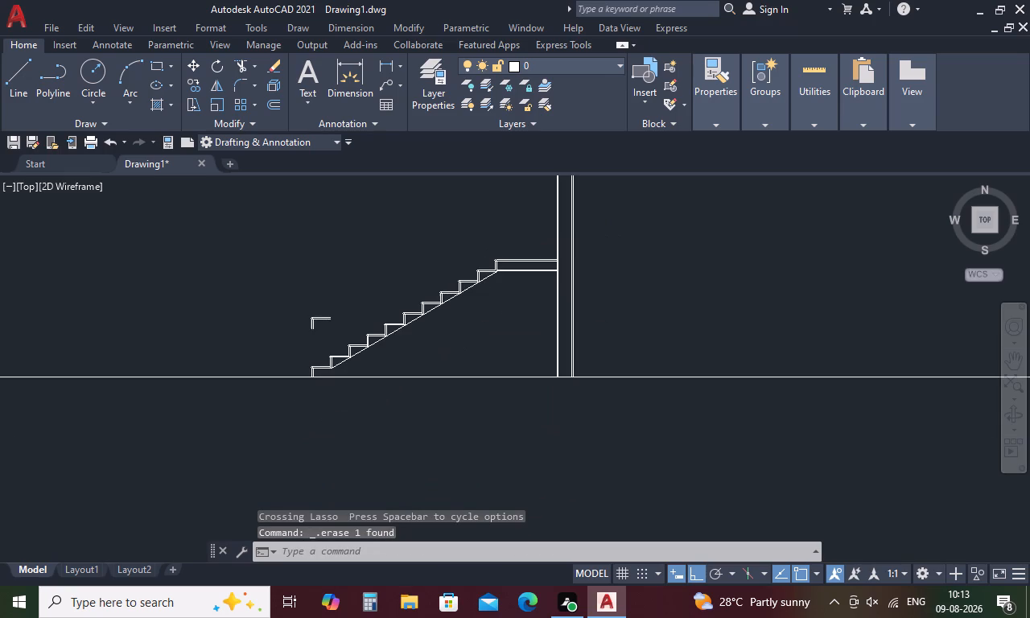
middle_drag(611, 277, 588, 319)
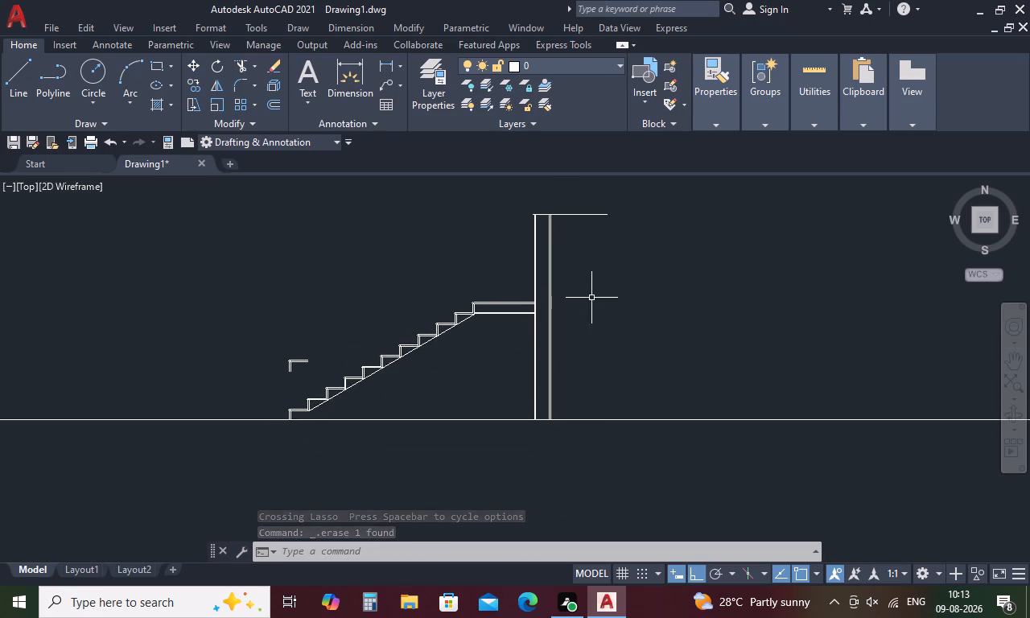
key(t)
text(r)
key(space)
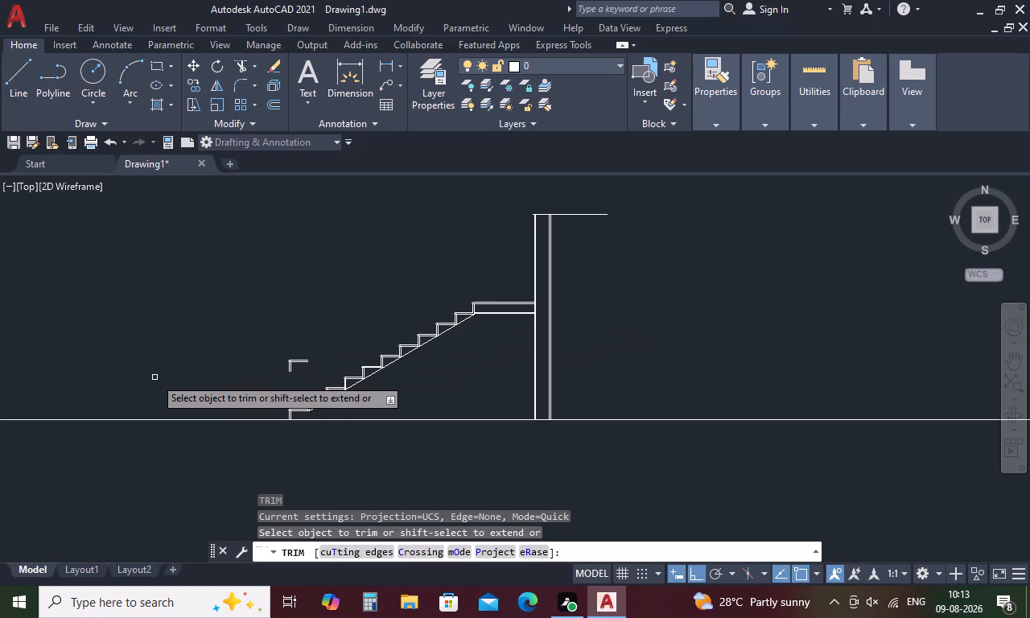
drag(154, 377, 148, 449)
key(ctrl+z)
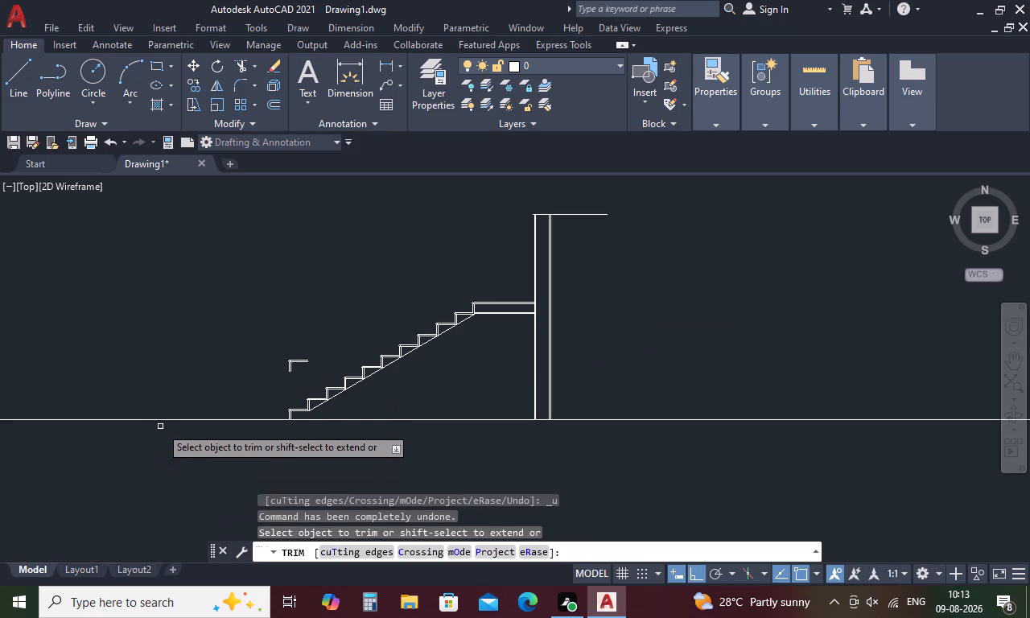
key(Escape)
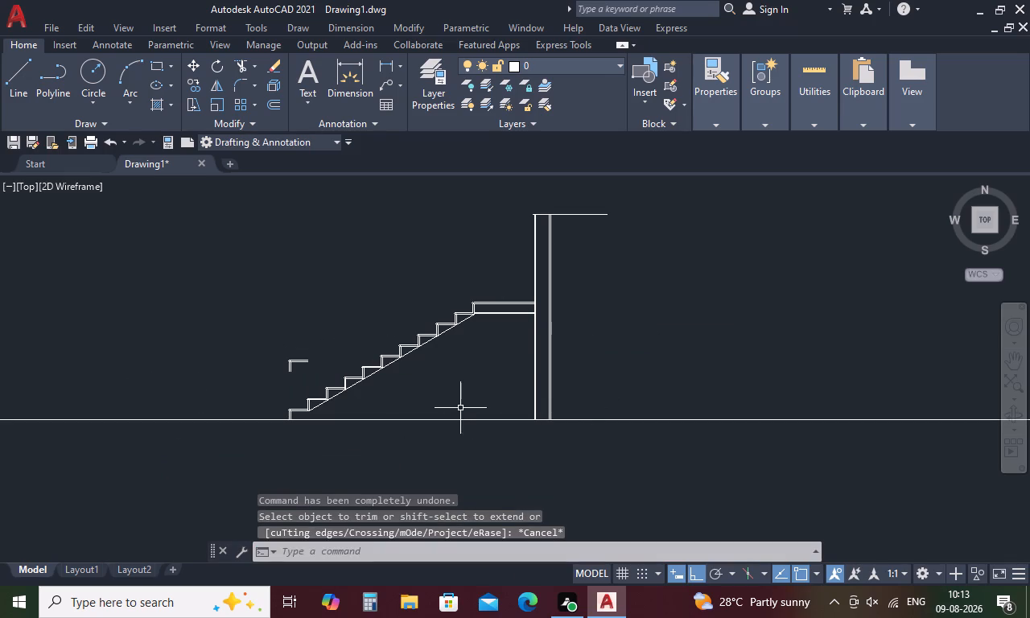
Delete the leftover loose step profile floating above the foot of the stairs.
middle_drag(460, 408, 365, 387)
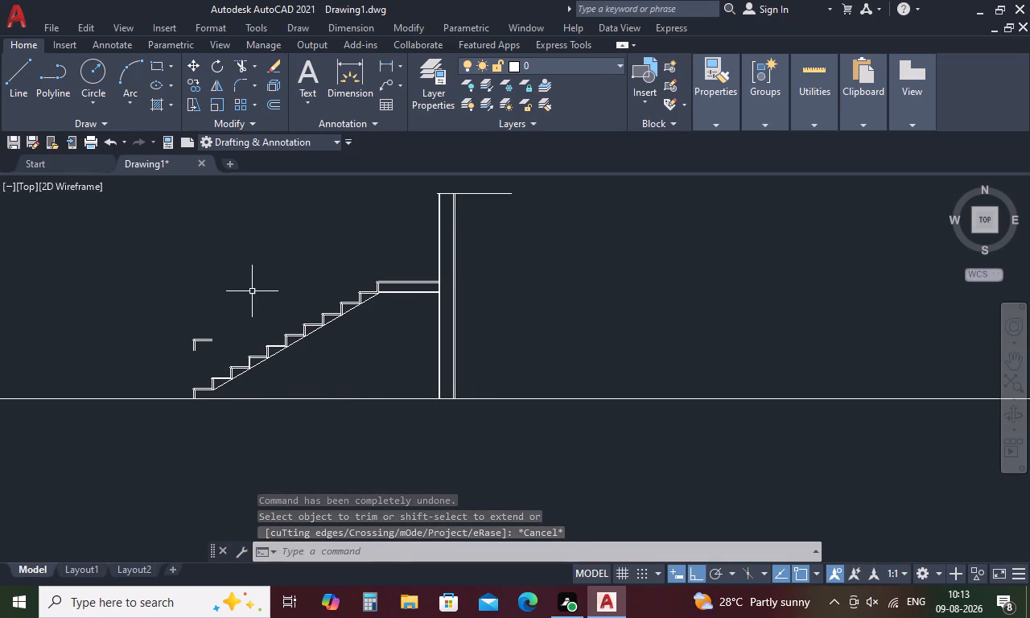
drag(252, 291, 176, 371)
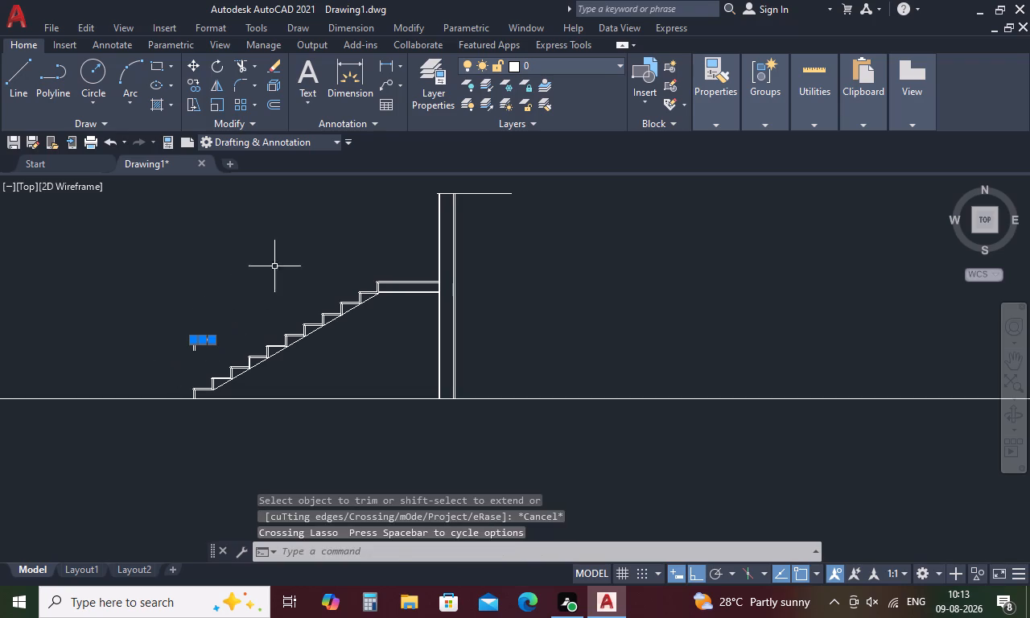
drag(275, 266, 128, 323)
key(Delete)
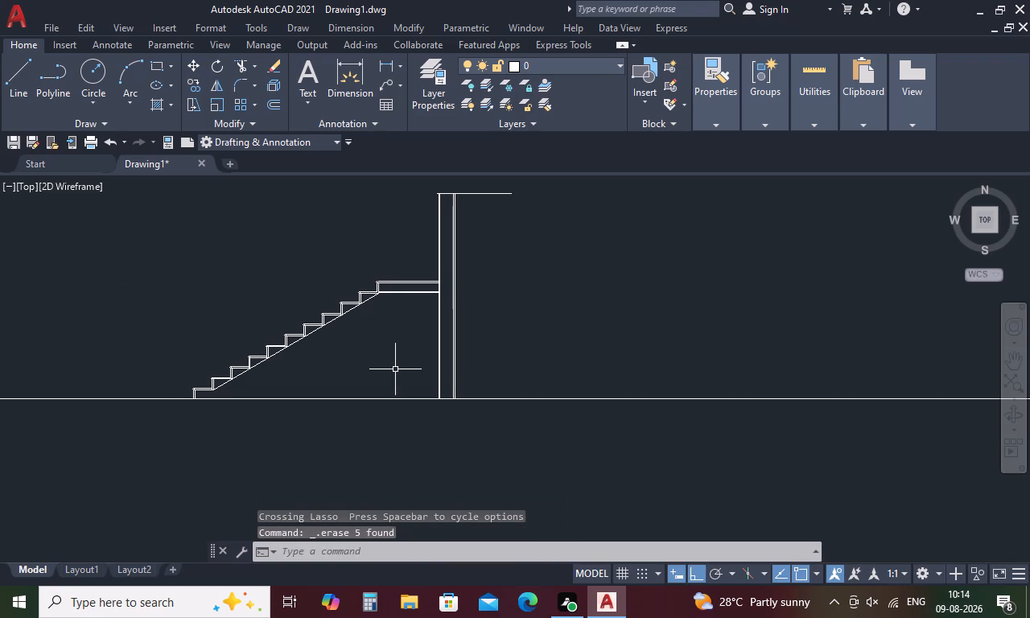
Offset the sloped line under the steps 6" downward to form the waist slab thickness.
key(o)
key(space)
key(6)
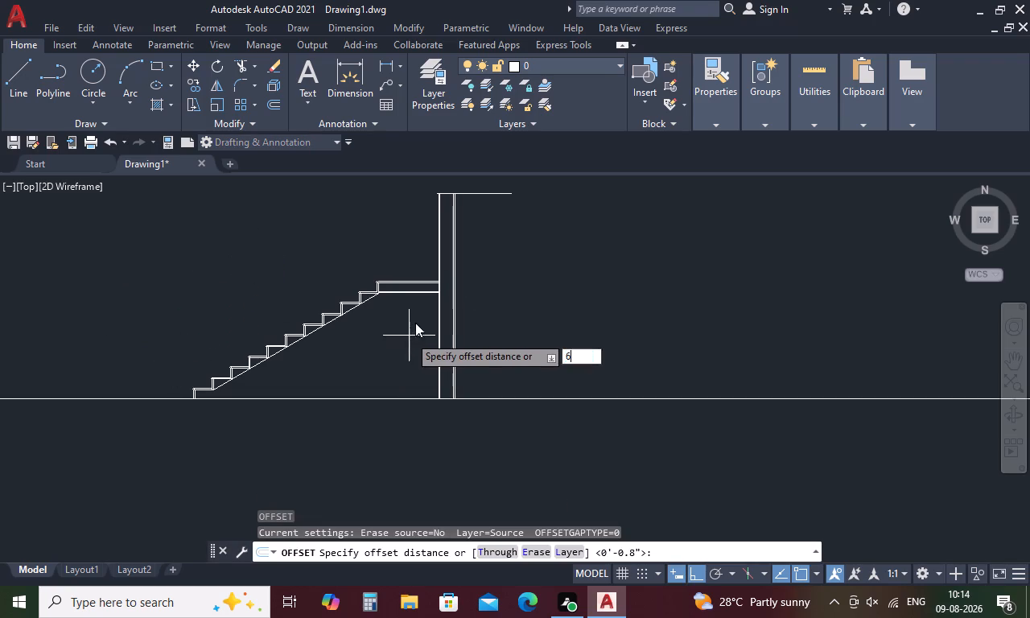
key(space)
drag(340, 315, 340, 323)
click(352, 347)
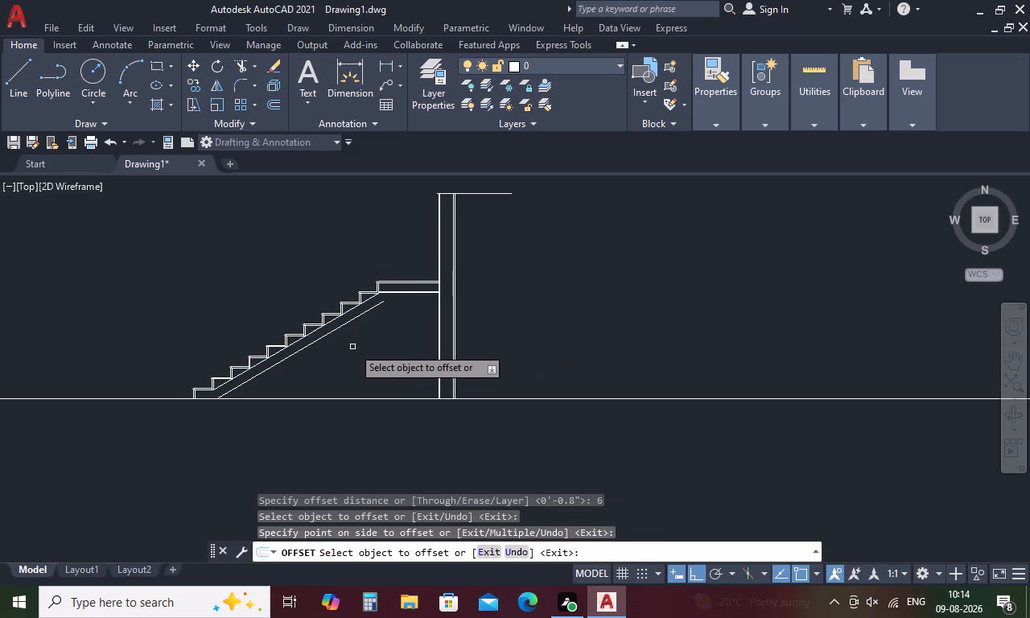
key(space)
Offset the new lower slope line 0.75" downward to form the soffit plaster line.
key(space)
text(.)
key(7)
text(5)
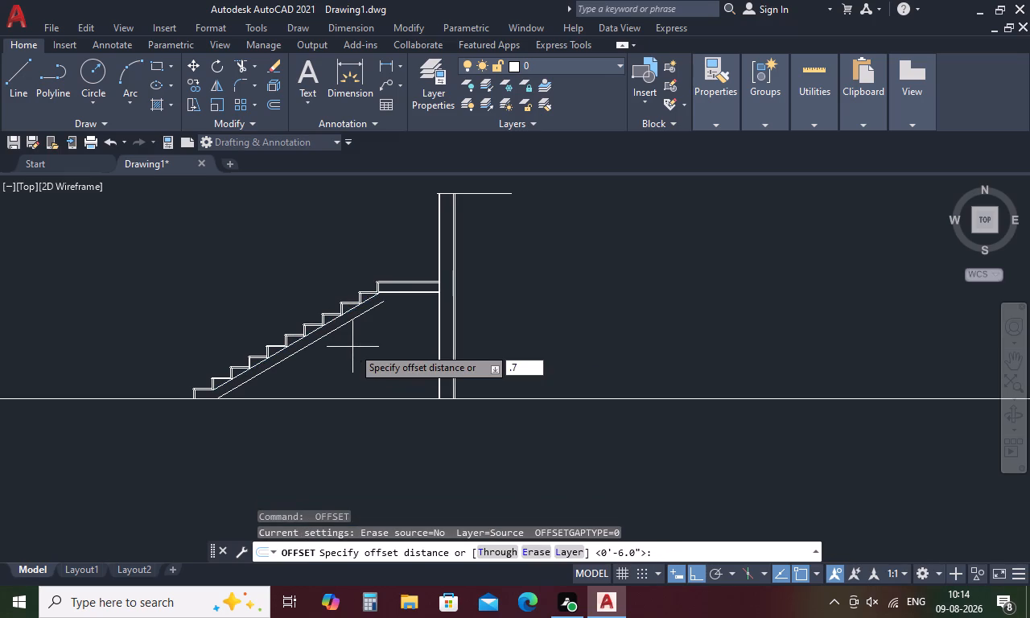
key(space)
click(356, 319)
click(362, 346)
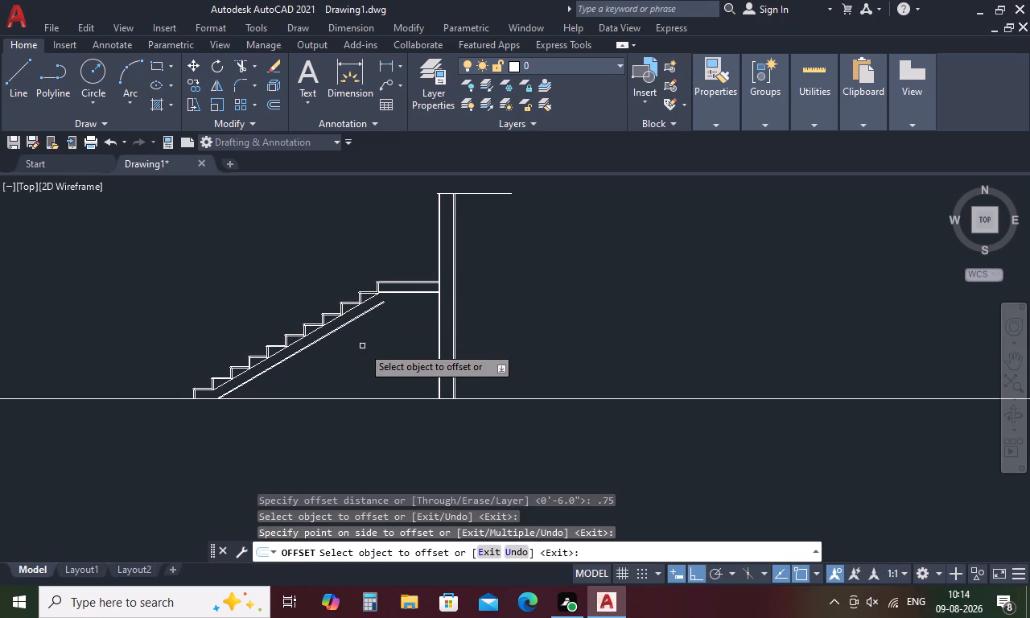
key(Escape)
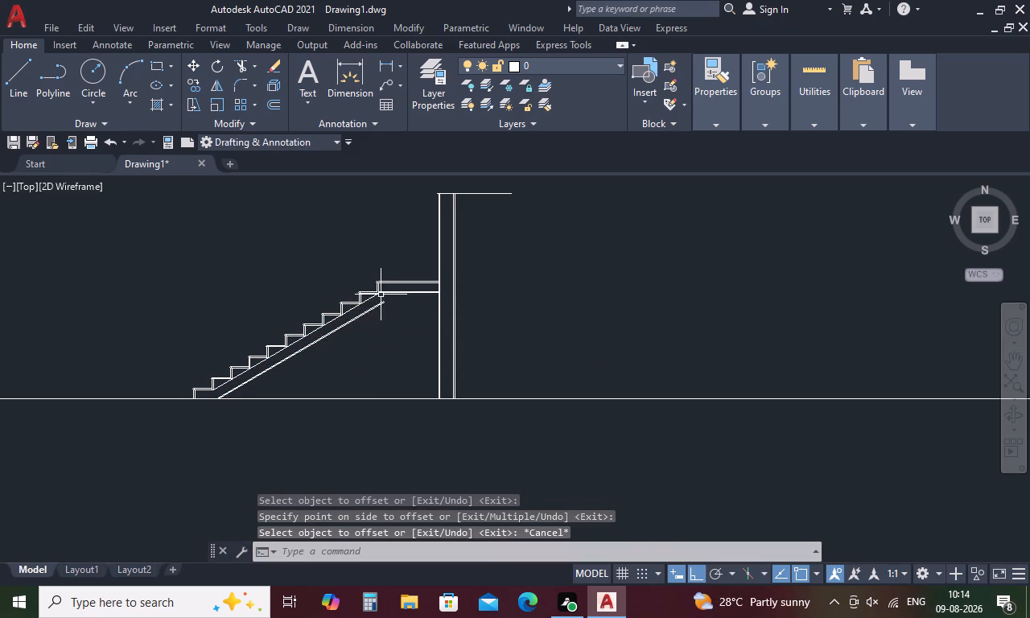
Extend the two sloped soffit lines up to the corresponding underside lines of the landing slab.
scroll(381, 295, up, 2)
key(Escape)
key(e)
text(x)
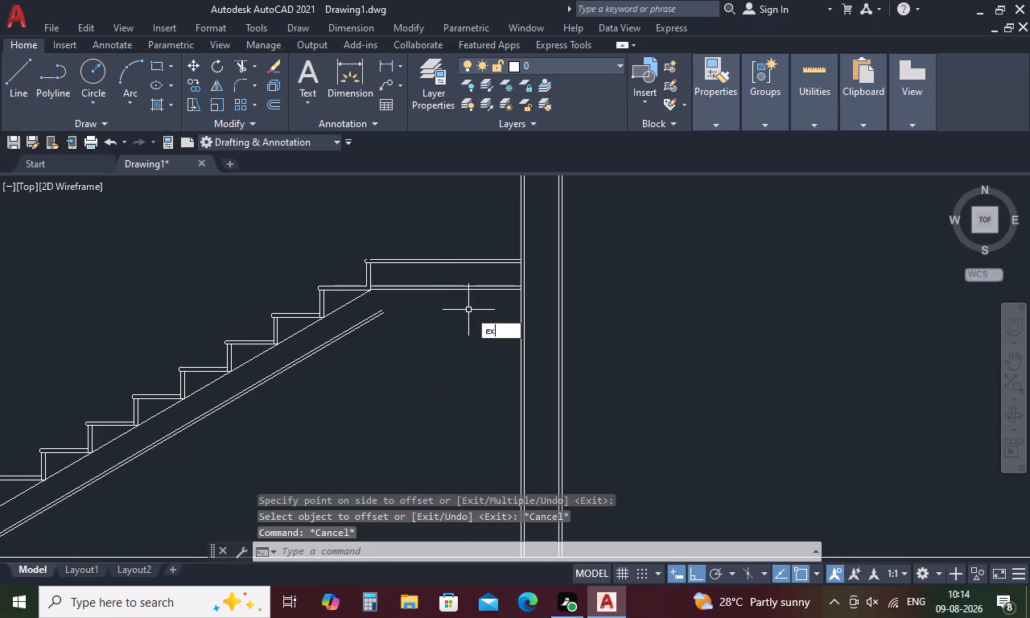
key(space)
click(369, 317)
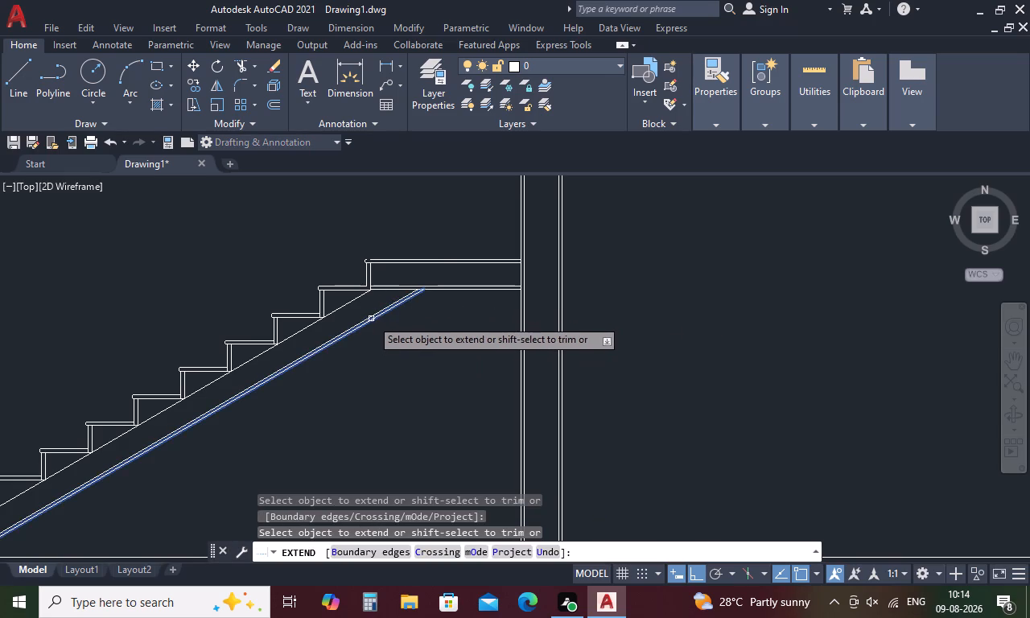
click(372, 319)
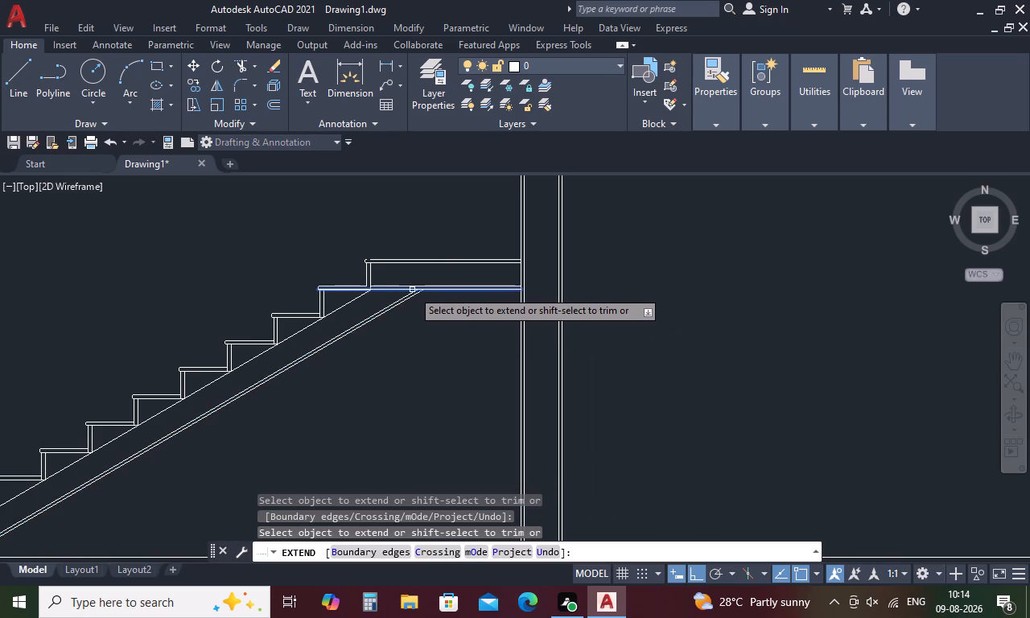
scroll(410, 295, up, 3)
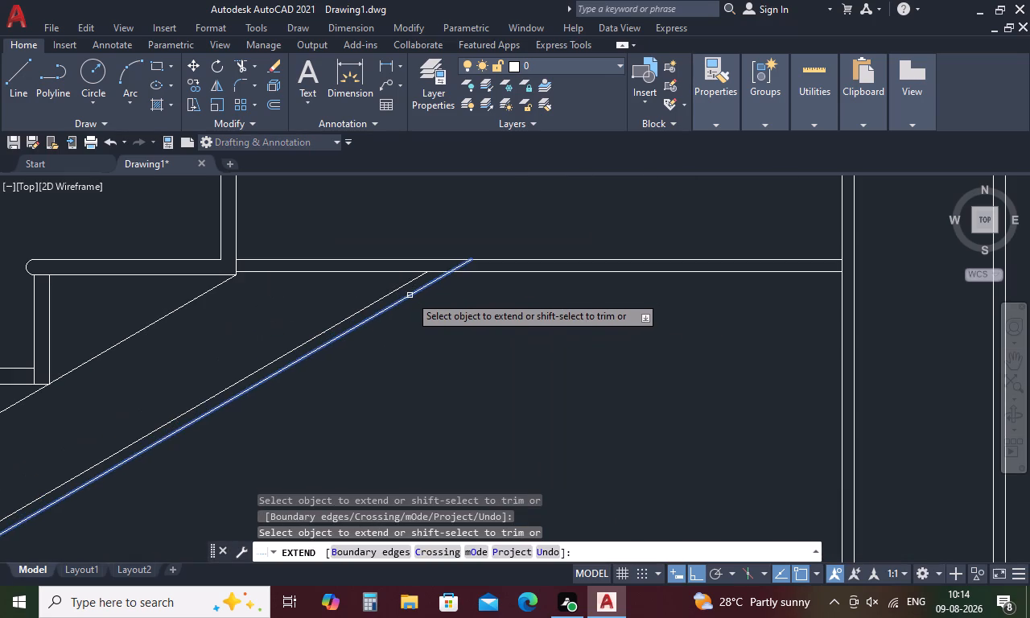
click(410, 283)
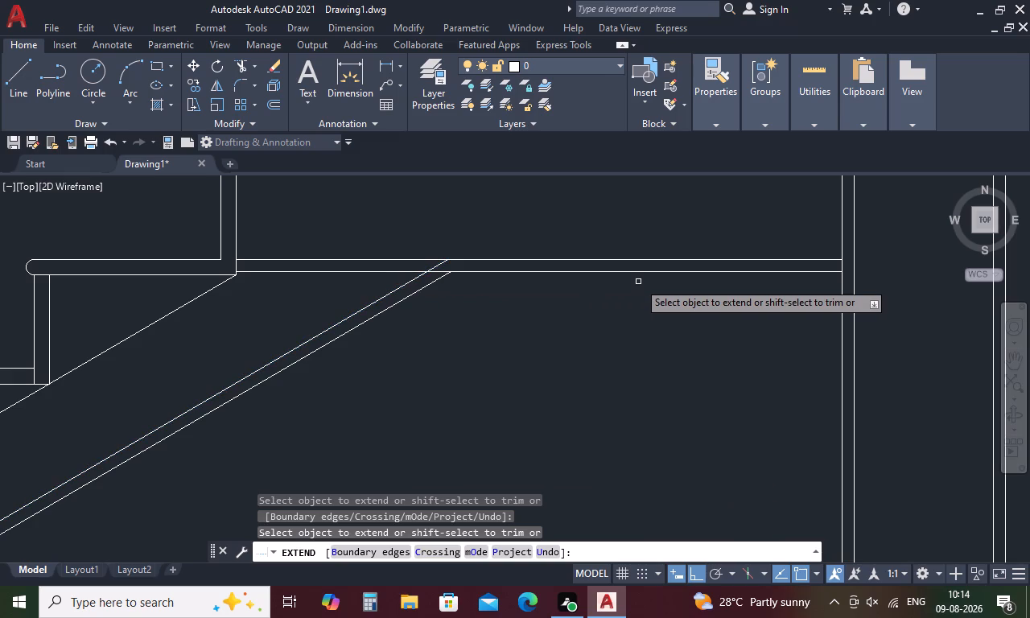
key(Escape)
Trim the landing's underside lines back to where they meet the sloped soffit lines.
text(tr)
key(space)
drag(379, 241, 269, 303)
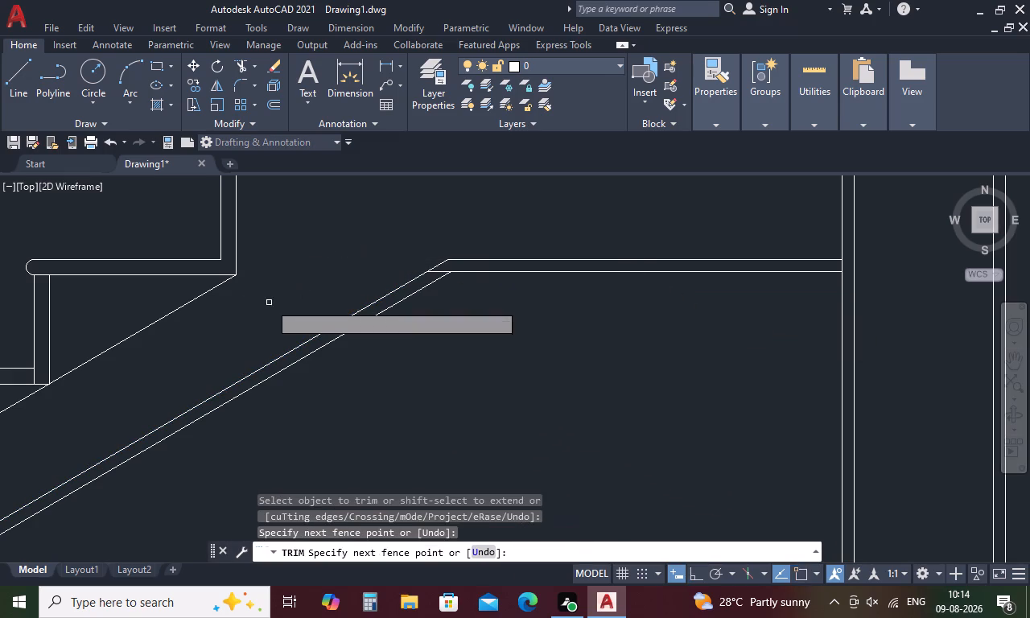
click(435, 273)
scroll(457, 278, down, 3)
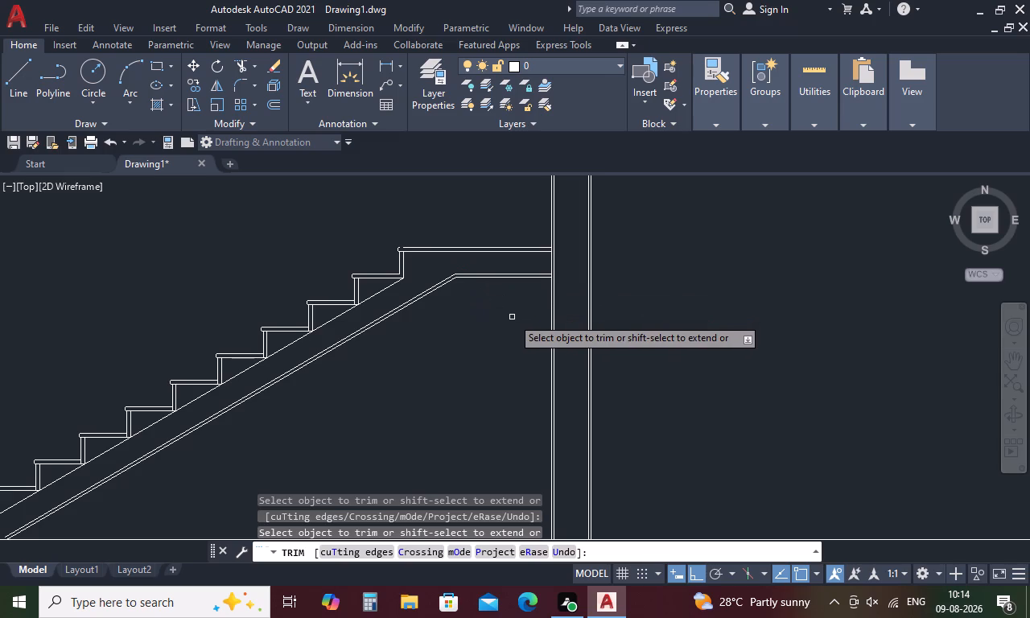
scroll(507, 318, down, 1)
middle_drag(507, 318, 516, 290)
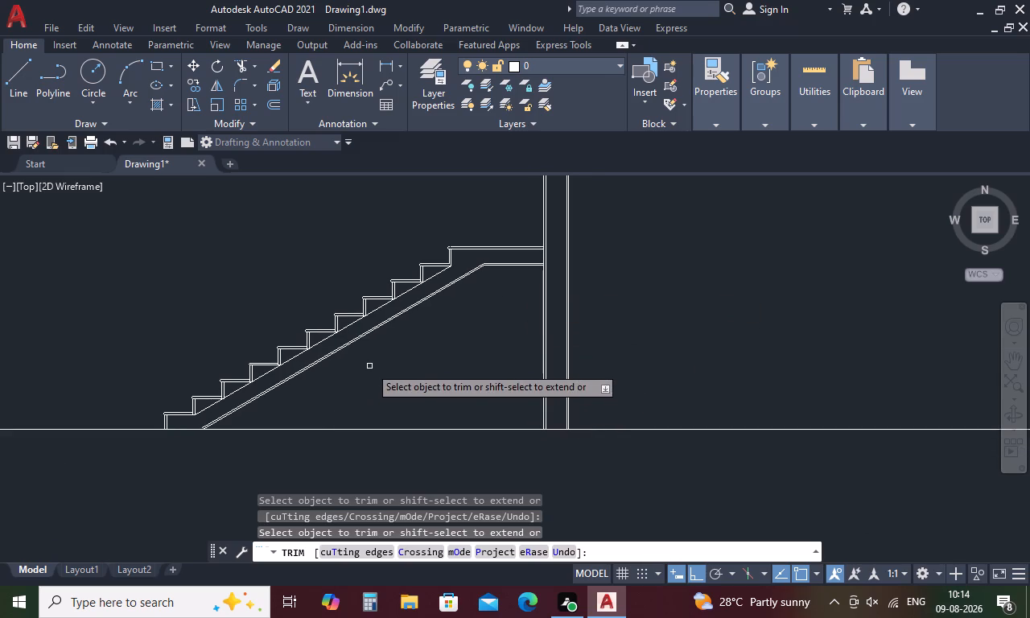
scroll(239, 401, up, 2)
key(Escape)
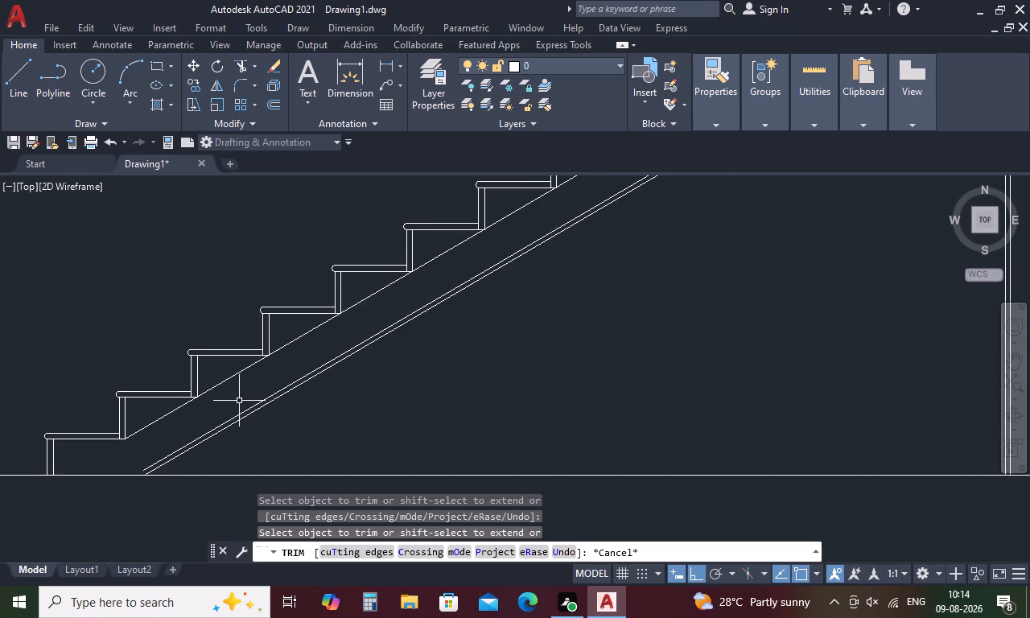
Extend the sloped soffit line at the foot of the stairs down to the ground line.
text(ex)
key(space)
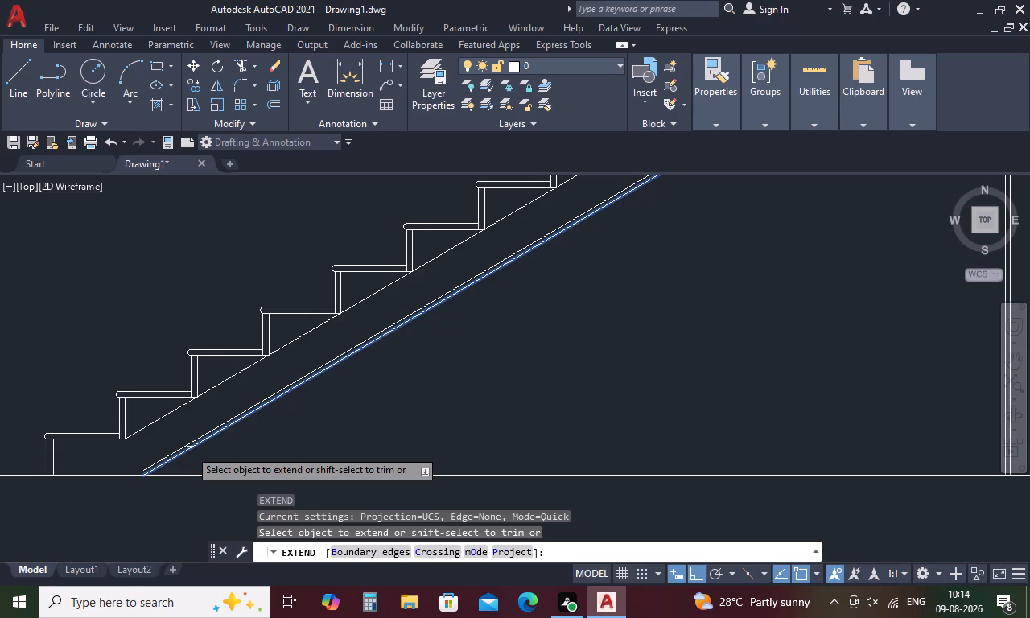
click(187, 449)
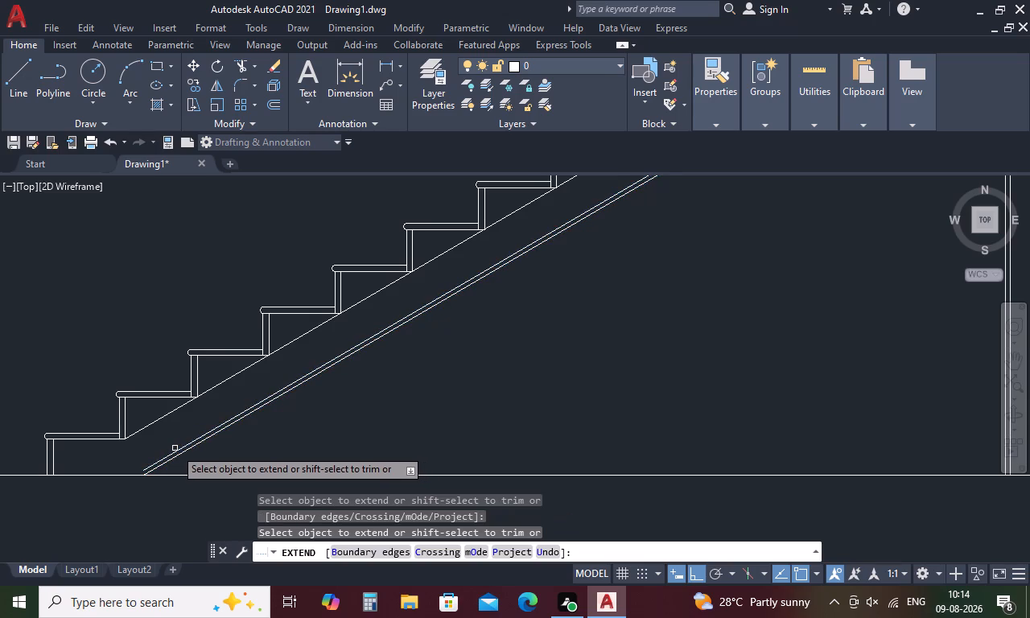
click(165, 459)
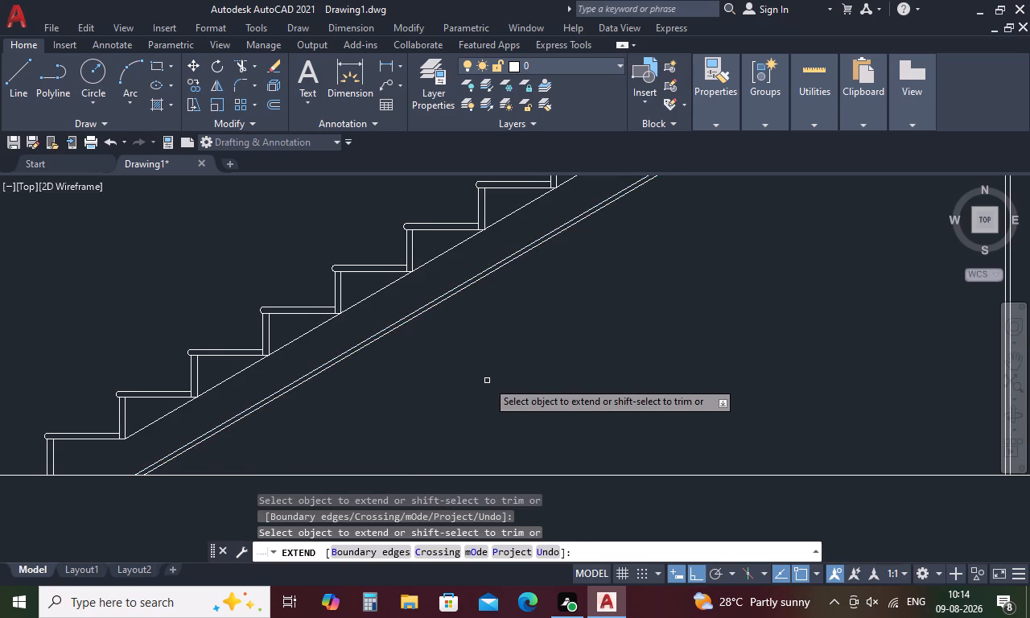
key(Escape)
Draw a line from the second riser's inner bottom corner to the base of the first riser at ground level.
text(l)
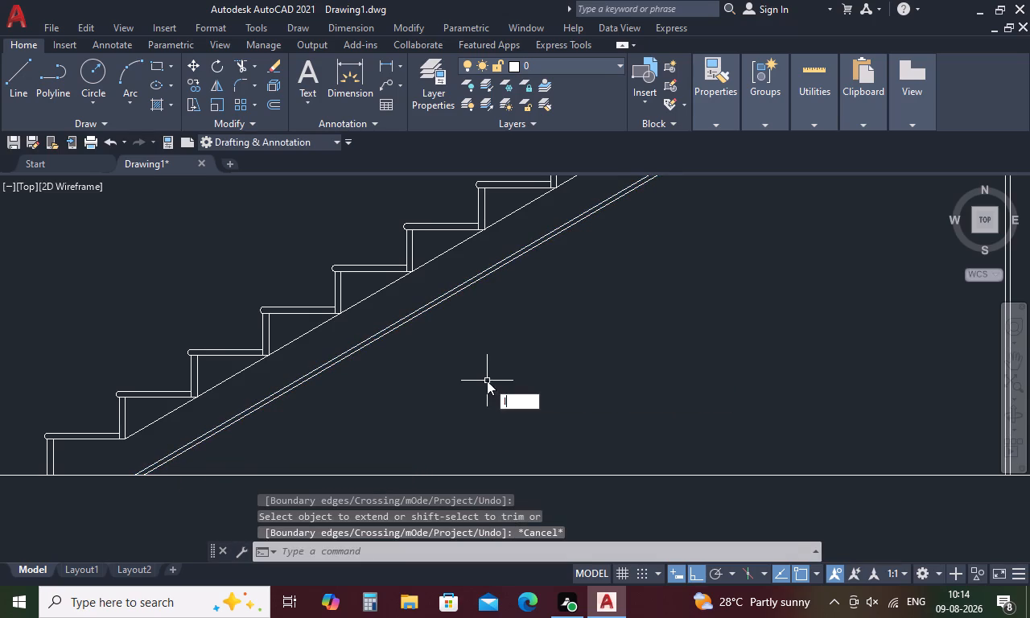
key(space)
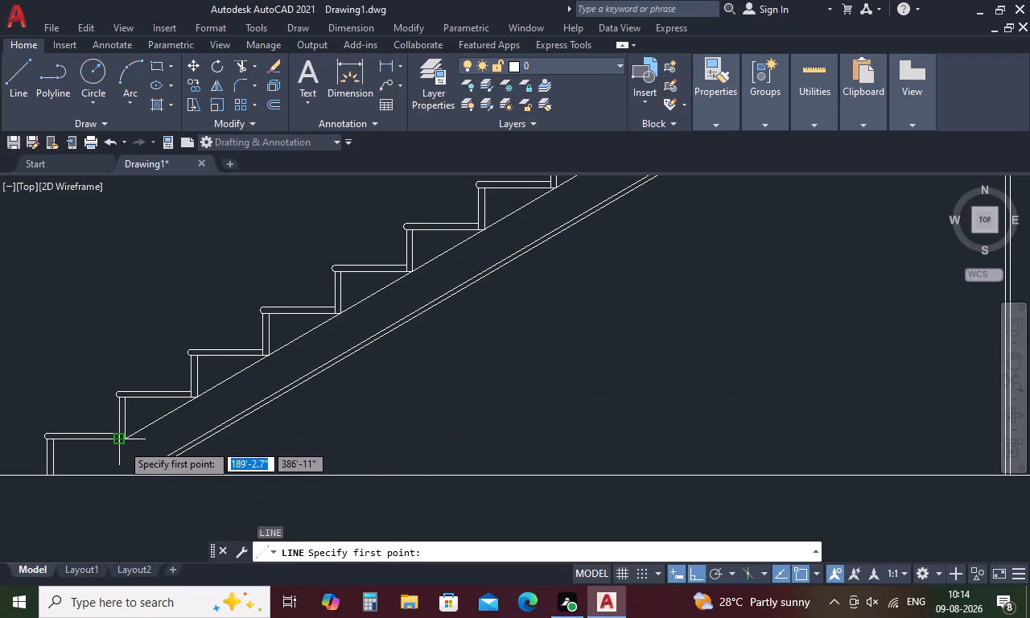
click(125, 443)
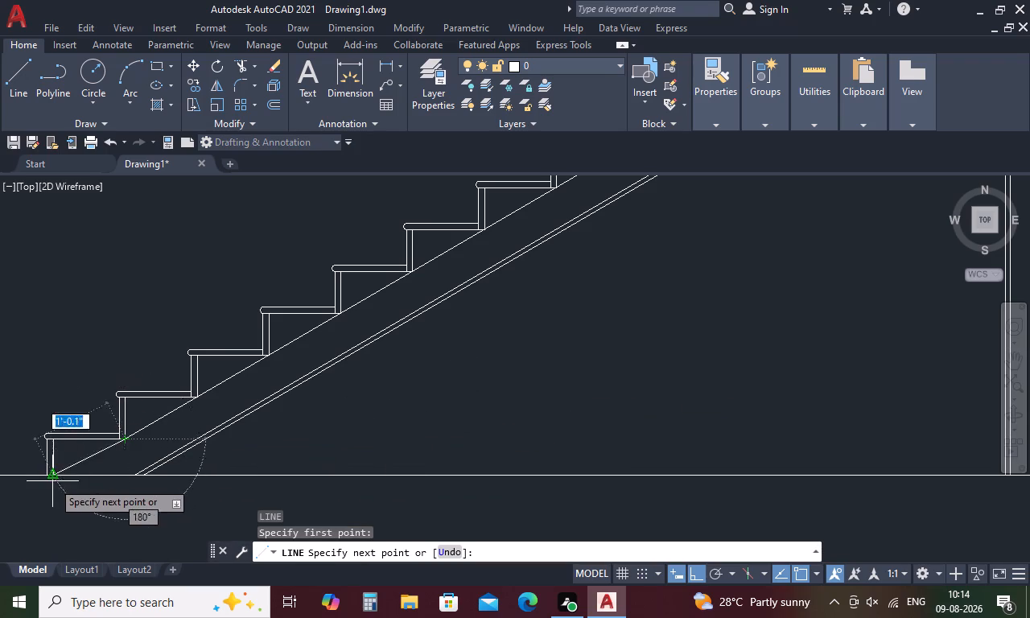
click(52, 481)
key(Escape)
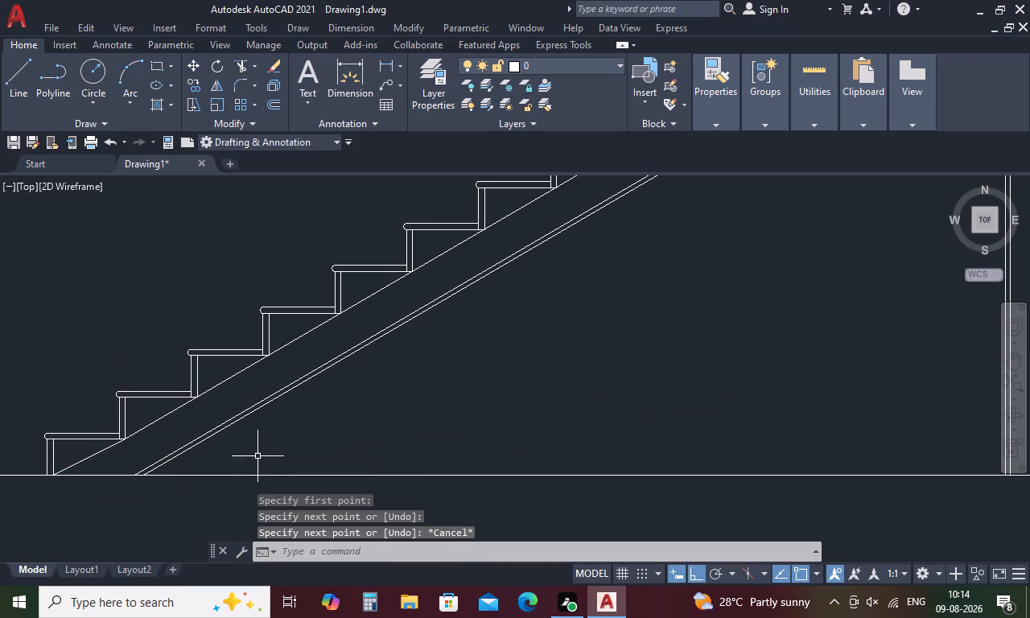
Extend the landing's two top lines and two underside lines through the plaster to the wall's near face line.
scroll(479, 398, down, 2)
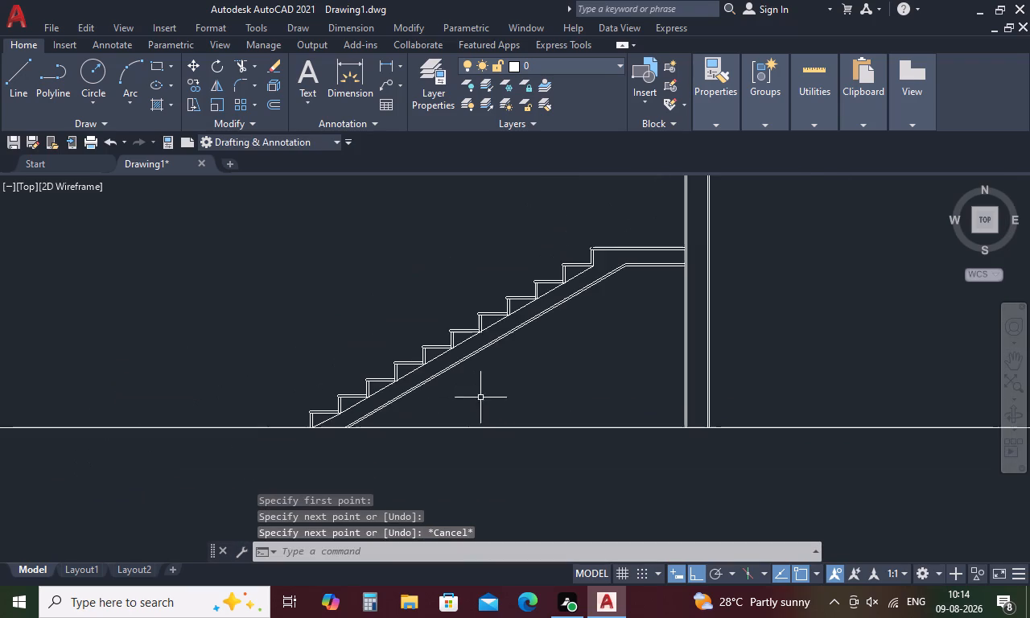
middle_drag(547, 391, 450, 410)
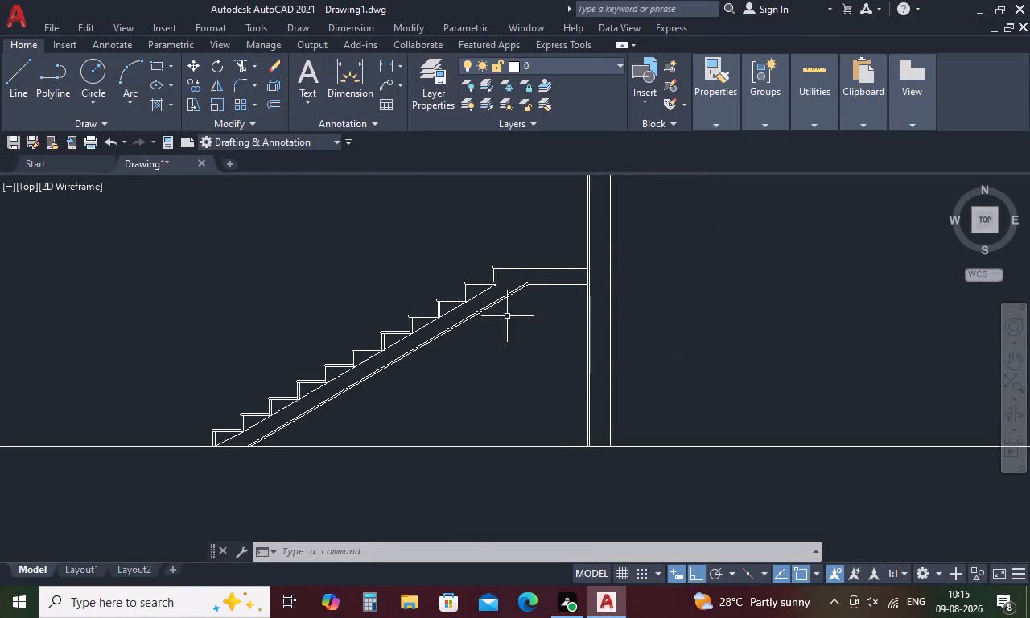
scroll(585, 270, up, 4)
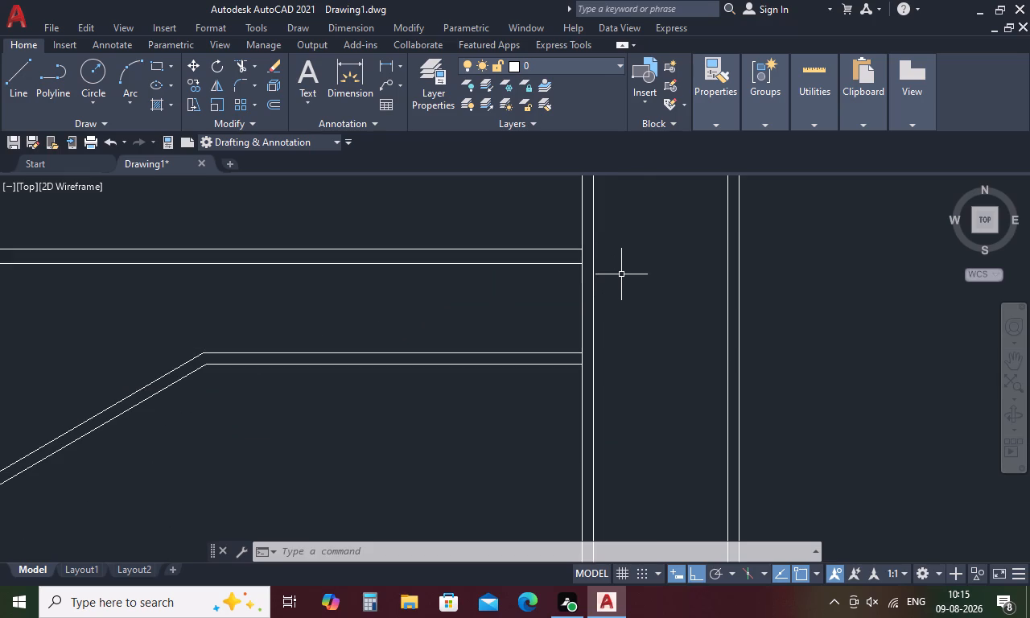
key(e)
text(x)
key(space)
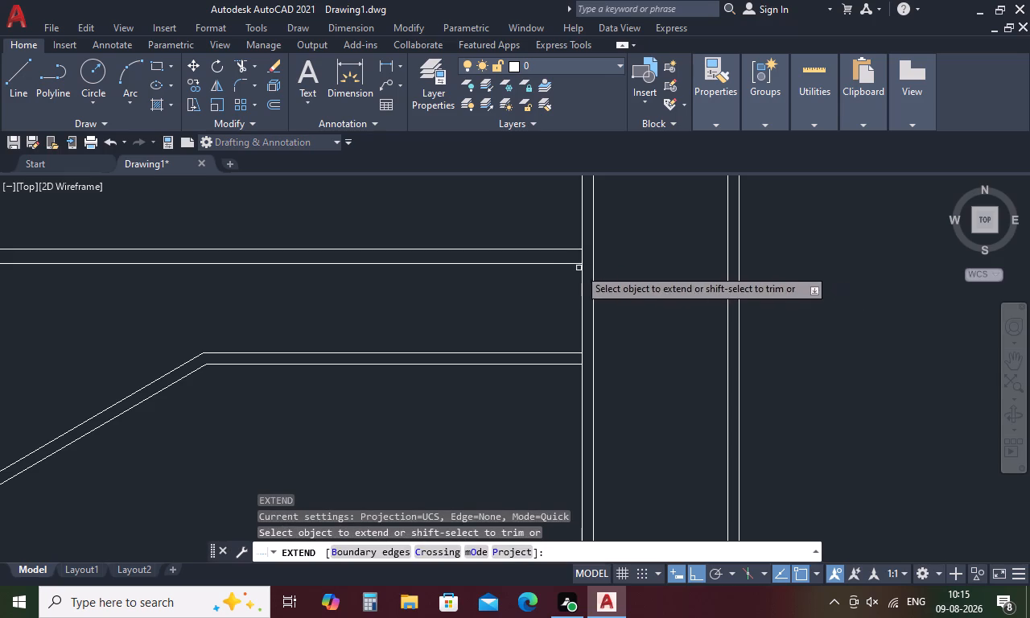
click(573, 264)
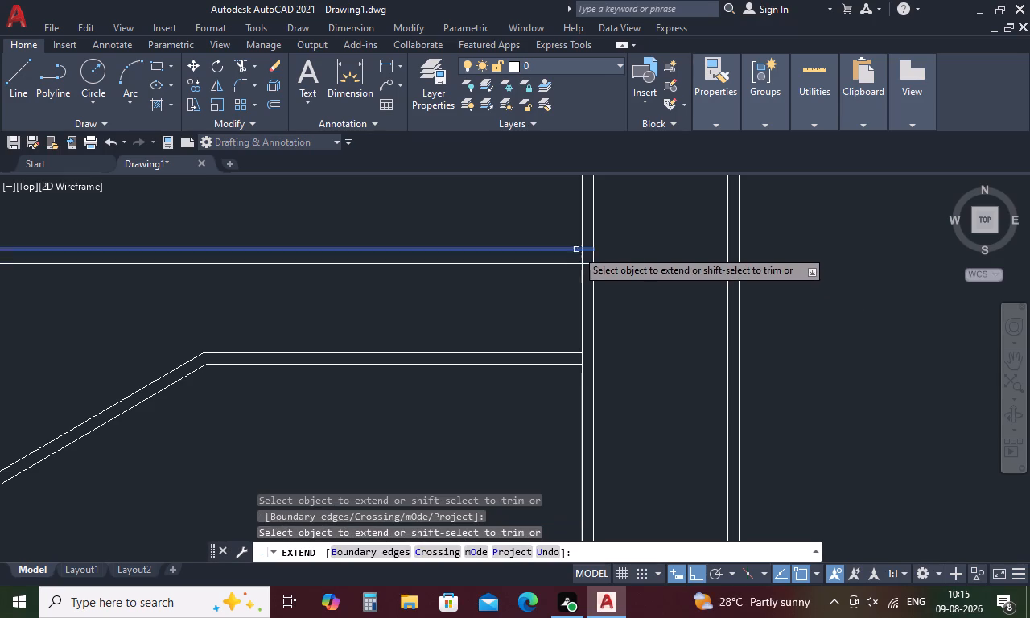
click(577, 249)
click(572, 352)
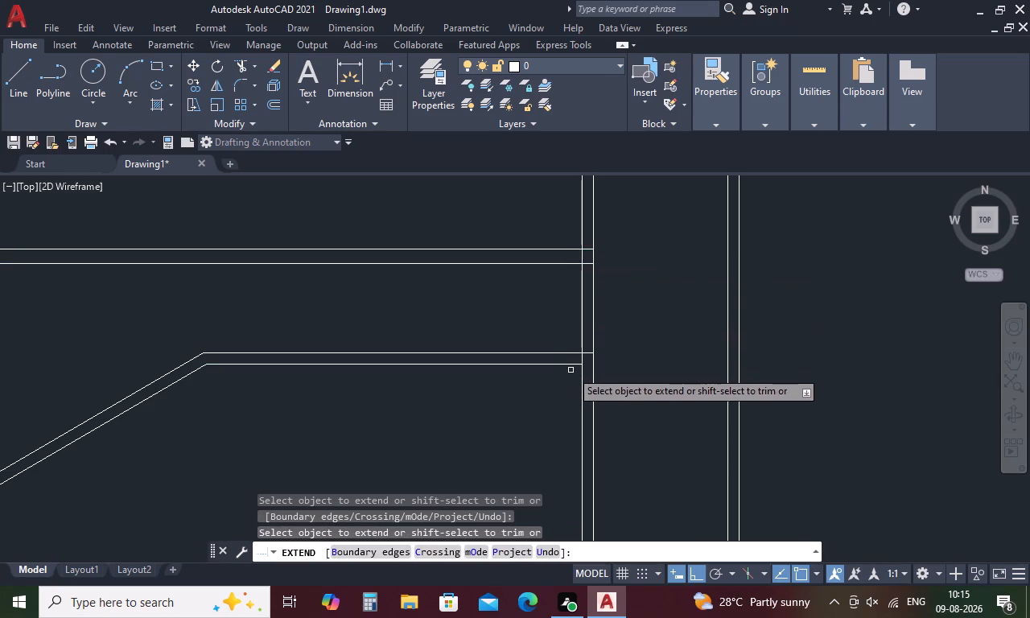
click(575, 365)
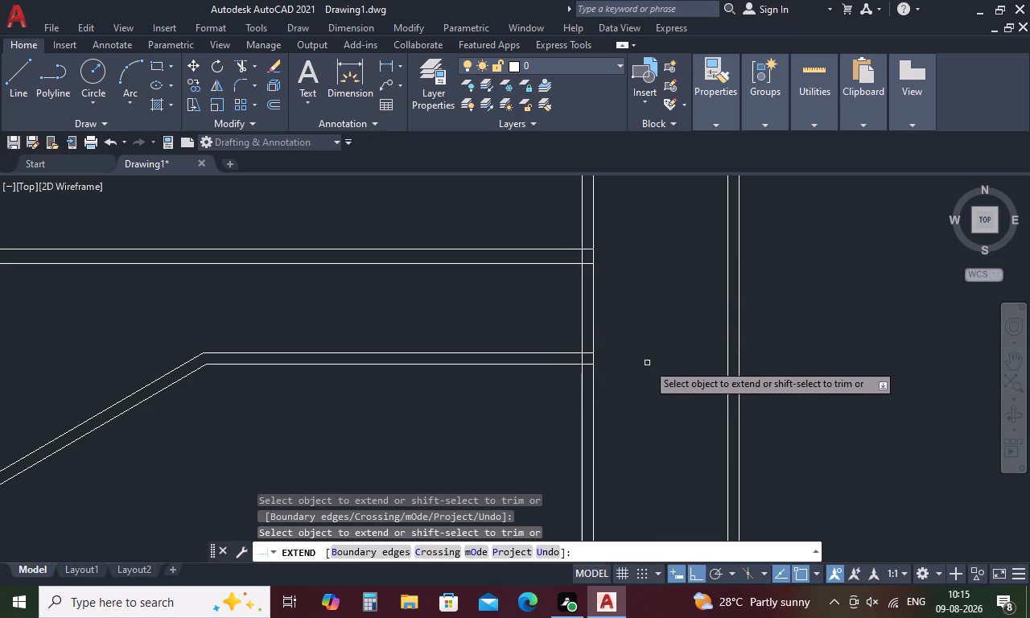
key(Escape)
Draw the landing slab's bearing into the wall with lines 6" across, 6" down and back to the slab's underside at the wall face.
text(l)
key(space)
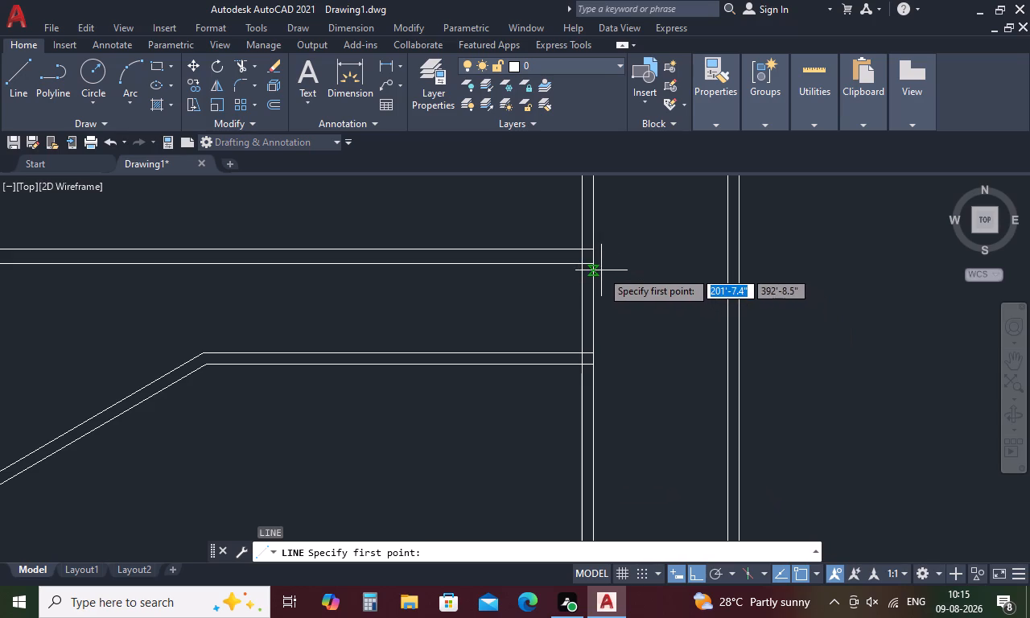
click(598, 264)
text(6)
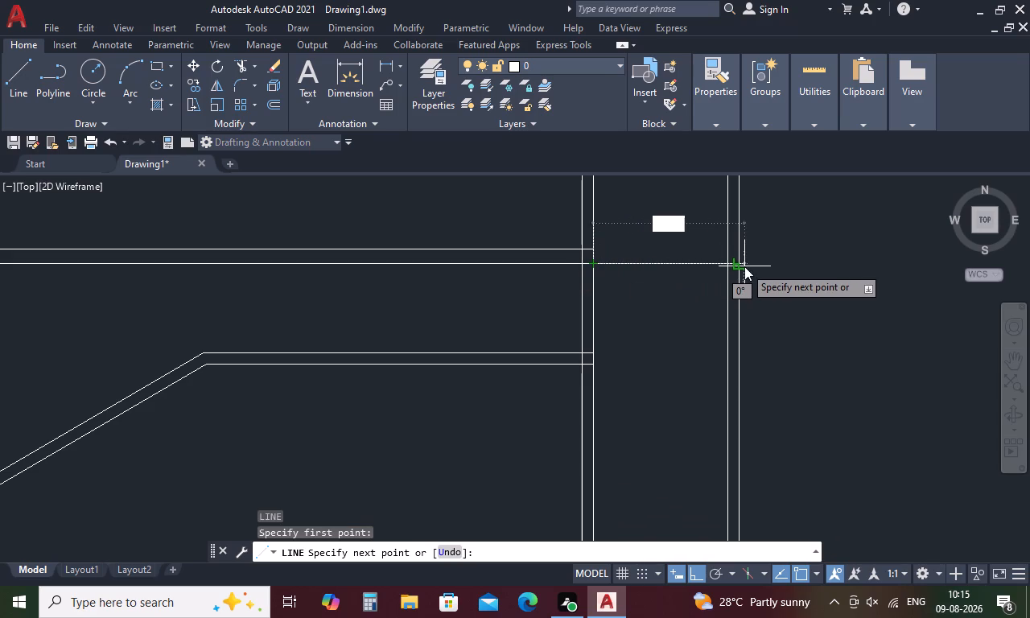
key(space)
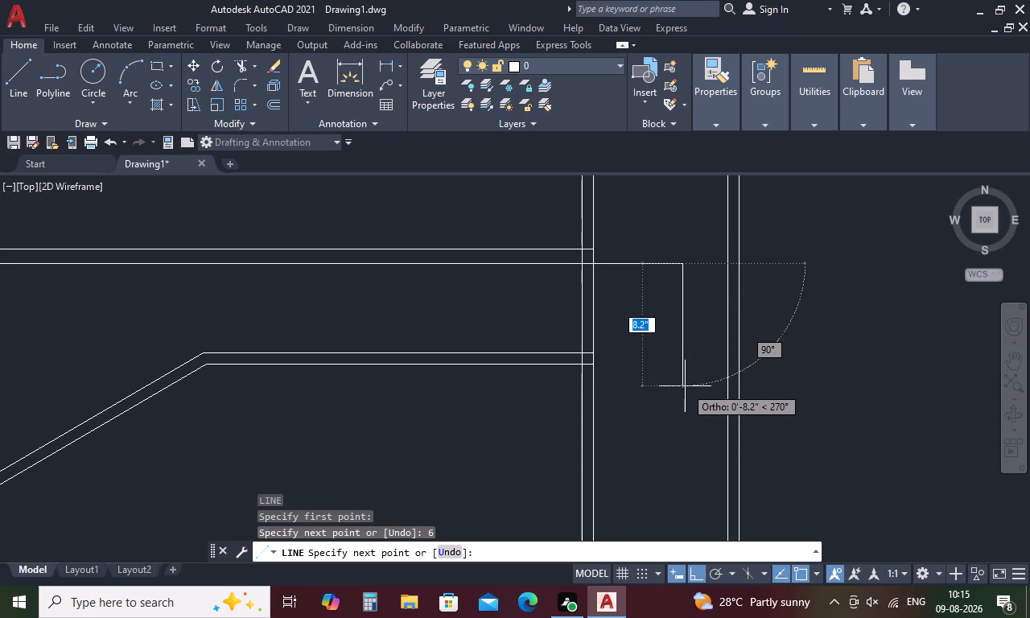
text(6)
key(space)
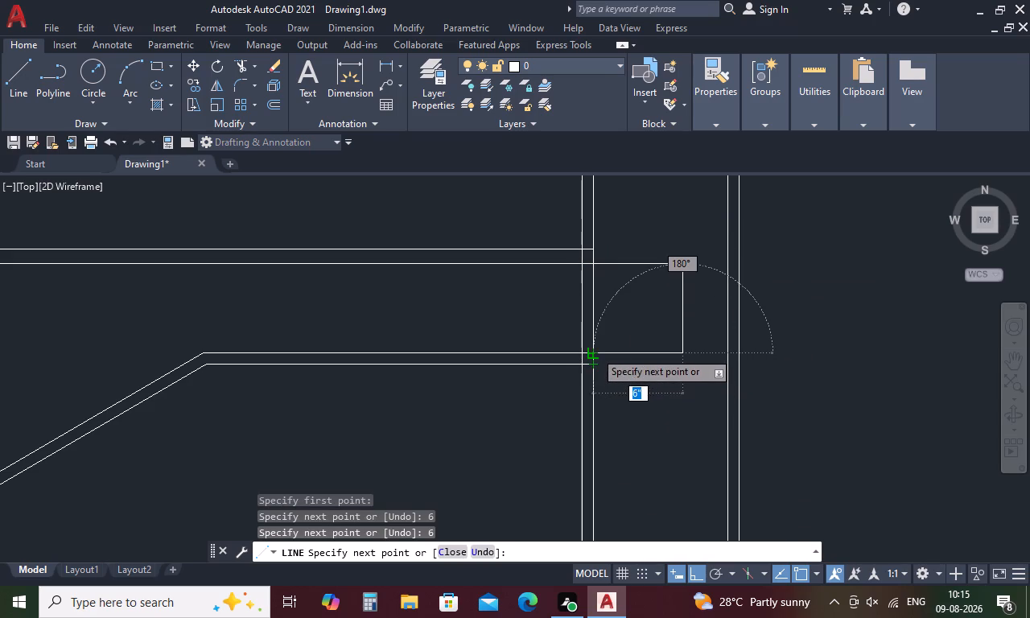
click(595, 351)
key(Escape)
Trim the wall face line within the slab thickness and the plaster line across the landing's slab, top finish and underside plaster.
text(tr)
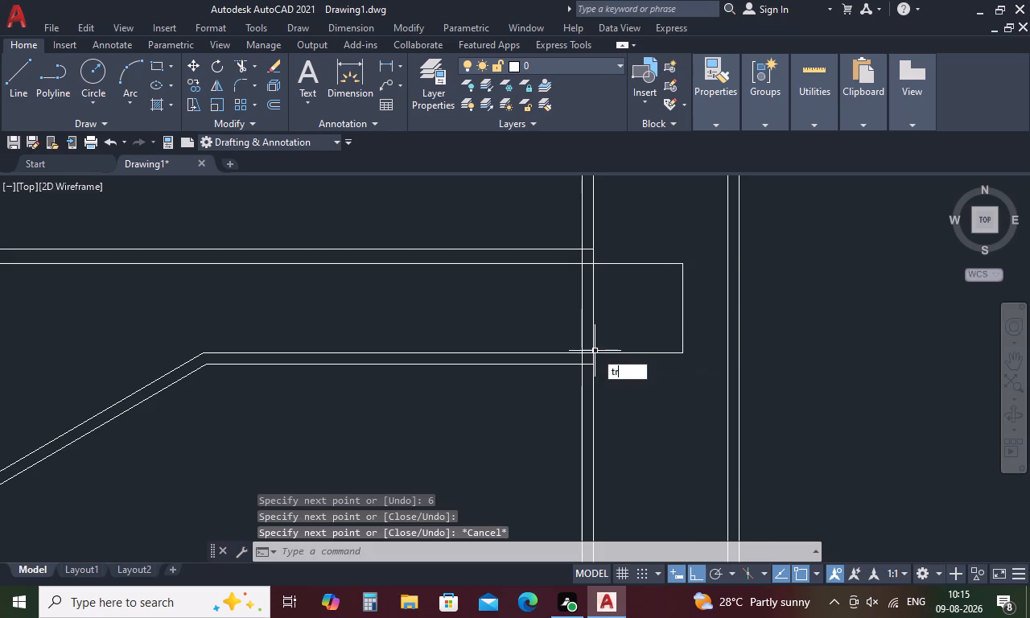
key(space)
drag(626, 297, 554, 298)
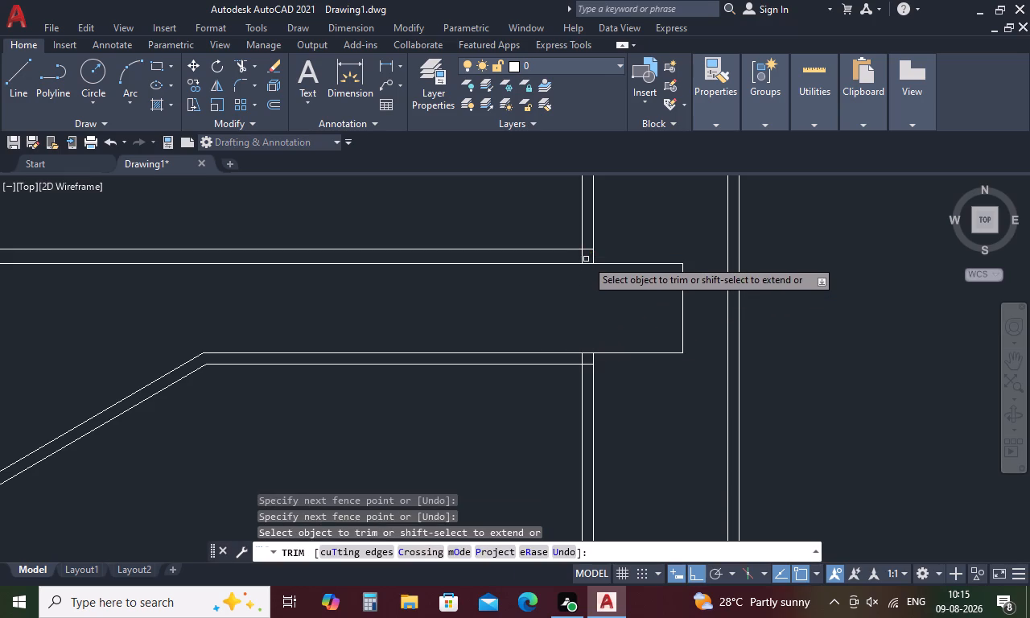
click(582, 256)
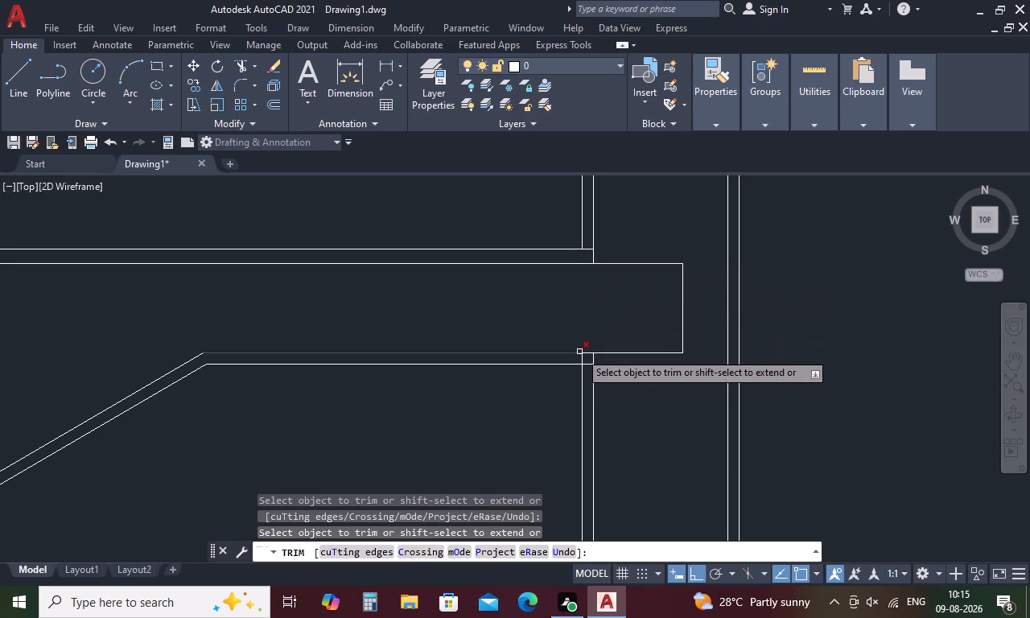
click(583, 359)
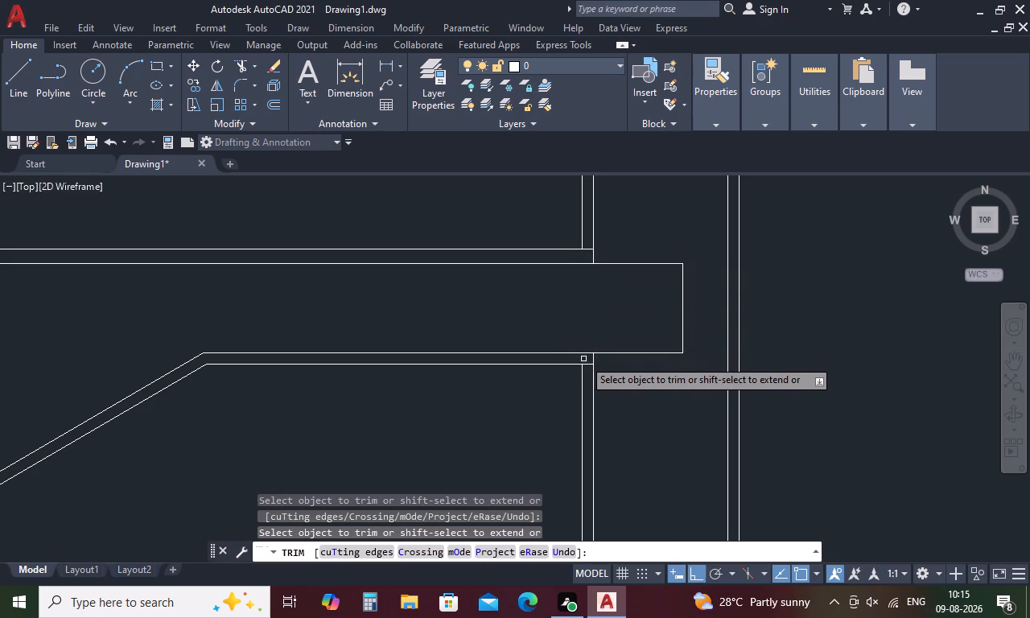
scroll(583, 359, down, 2)
key(Escape)
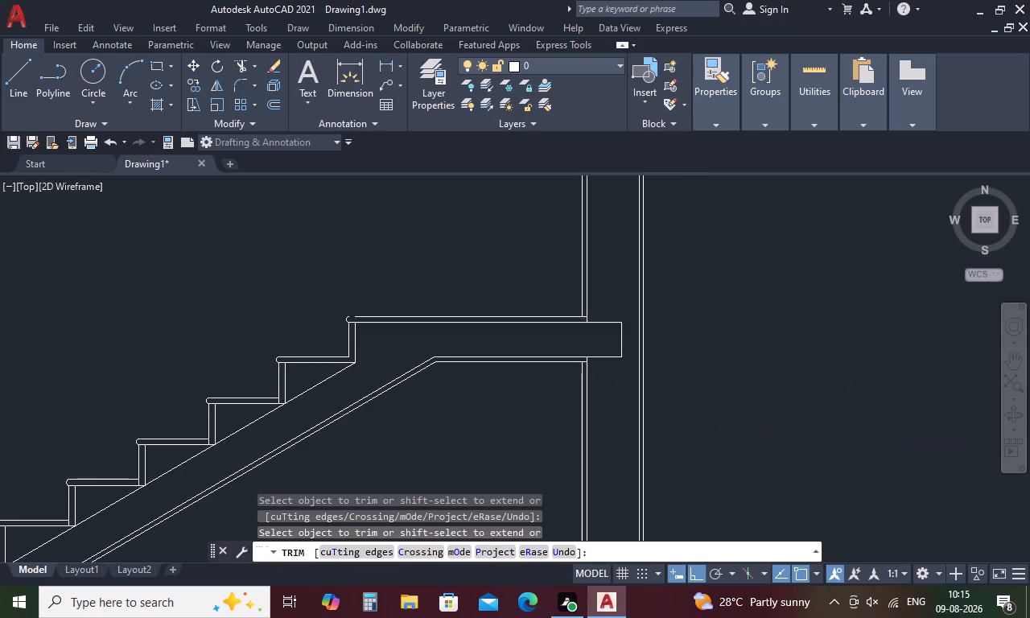
Draw a 3' vertical line in the empty space before the foot of the stairs for a baluster.
scroll(721, 405, down, 3)
middle_drag(722, 404, 727, 292)
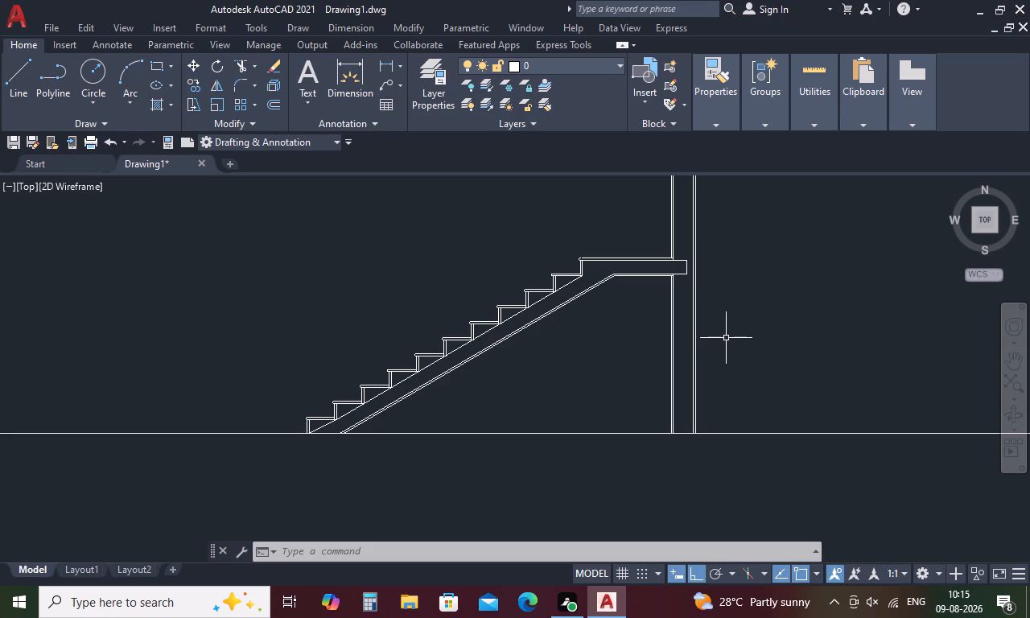
key(Escape)
text(l)
key(space)
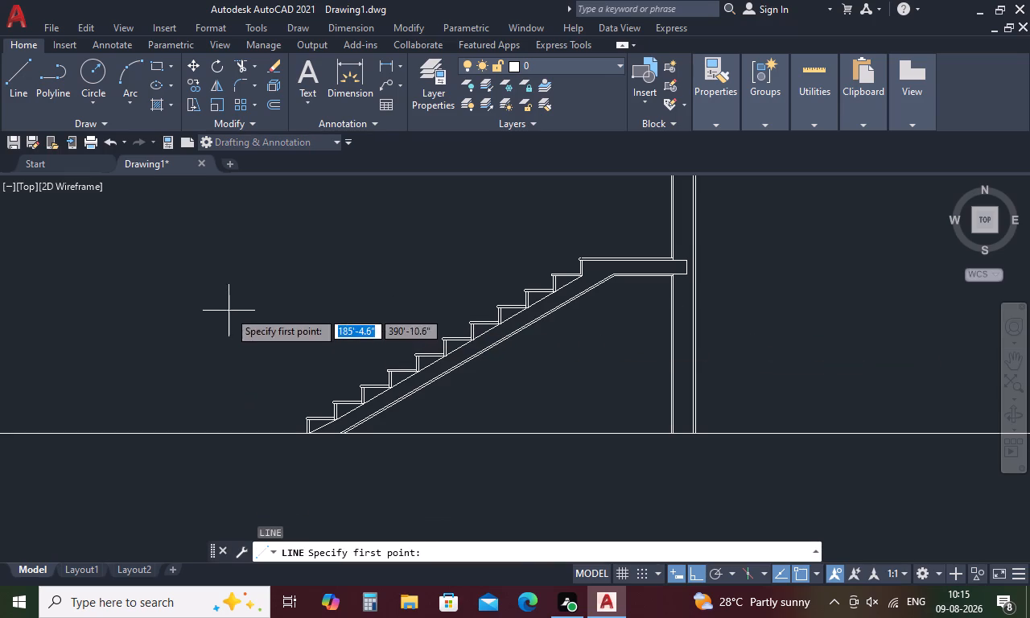
click(229, 307)
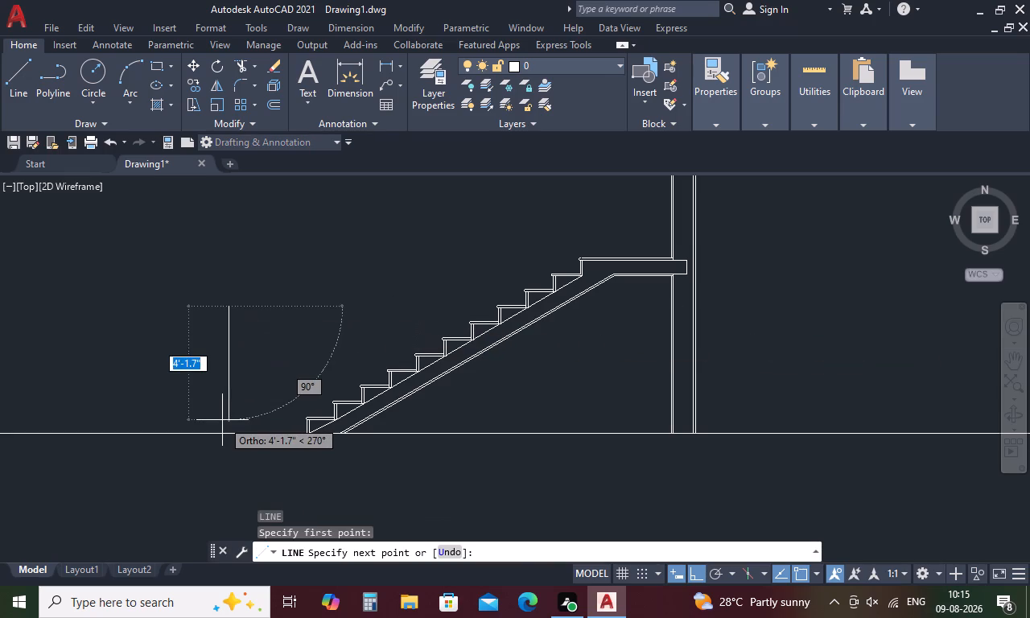
text(3')
key(space)
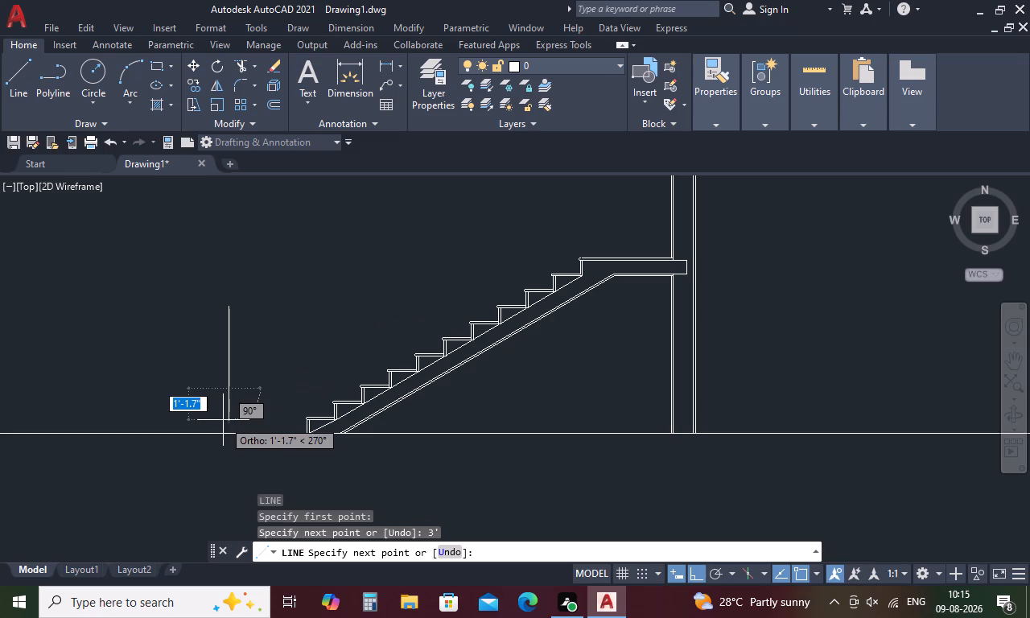
key(Escape)
Offset the 3' vertical line by 1" towards the stairs.
text(o 1)
key(space)
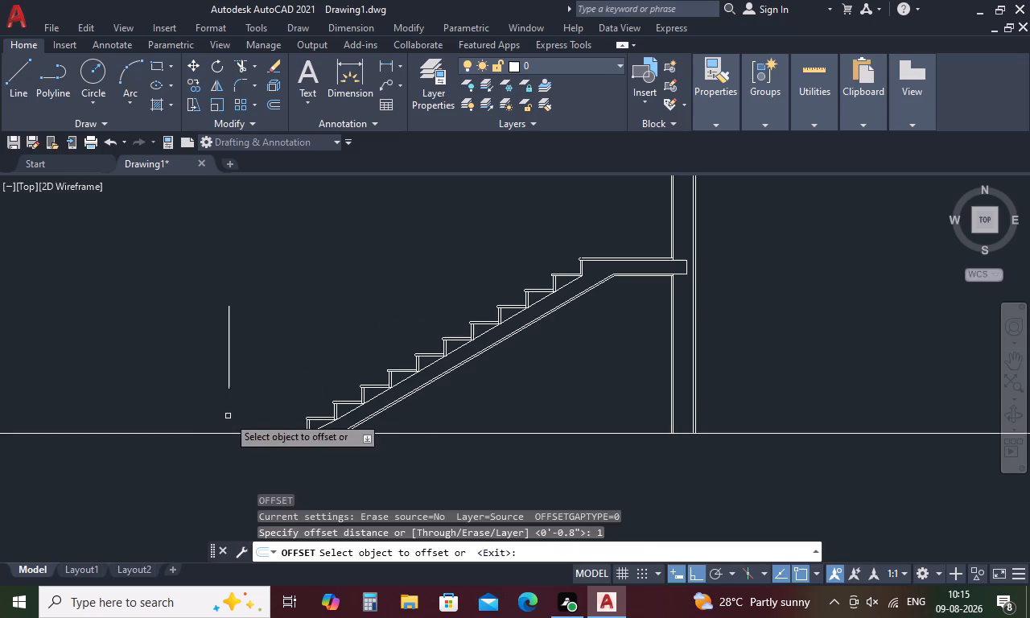
click(229, 375)
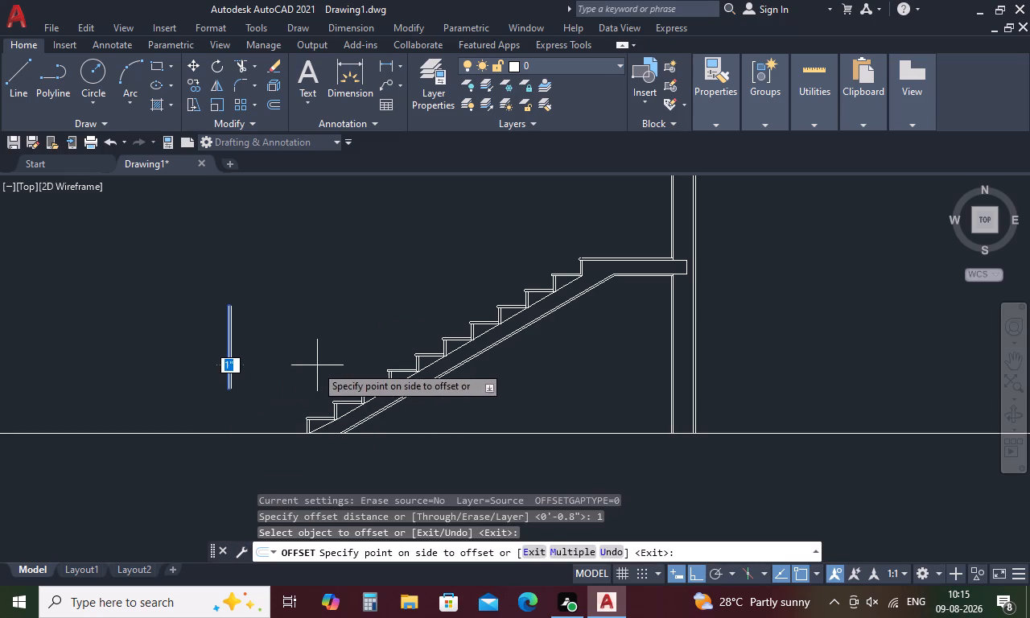
click(324, 364)
key(Escape)
Close the bottom of the baluster with a short line joining the two vertical lines' lower ends.
text(l)
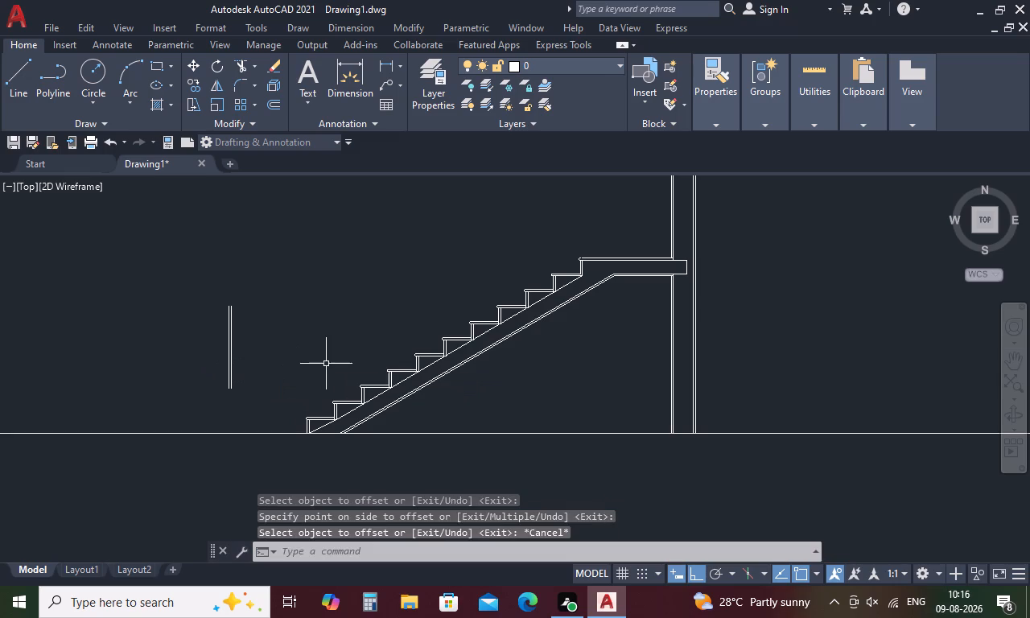
key(space)
scroll(230, 391, up, 4)
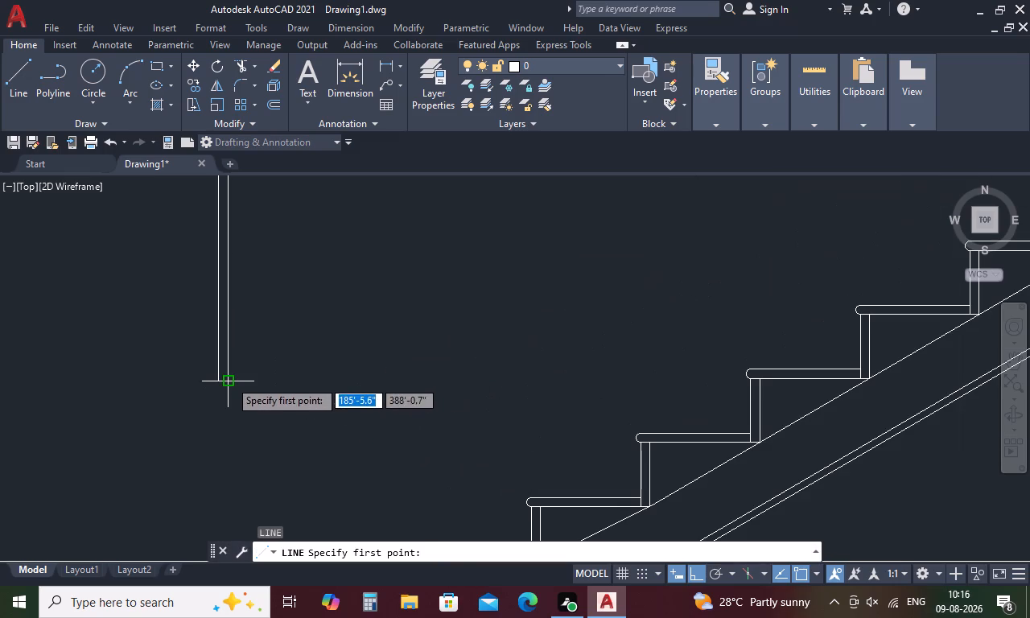
click(229, 380)
click(217, 381)
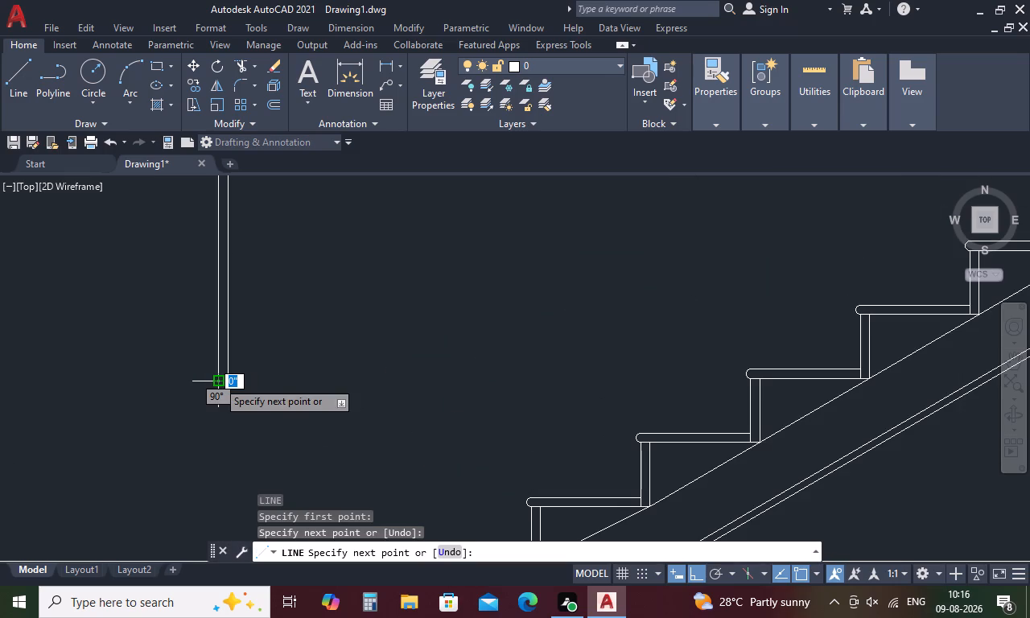
key(Escape)
Copy the baluster from its bottom edge's midpoint to the midpoint of the first tread's top edge.
drag(410, 281, 22, 367)
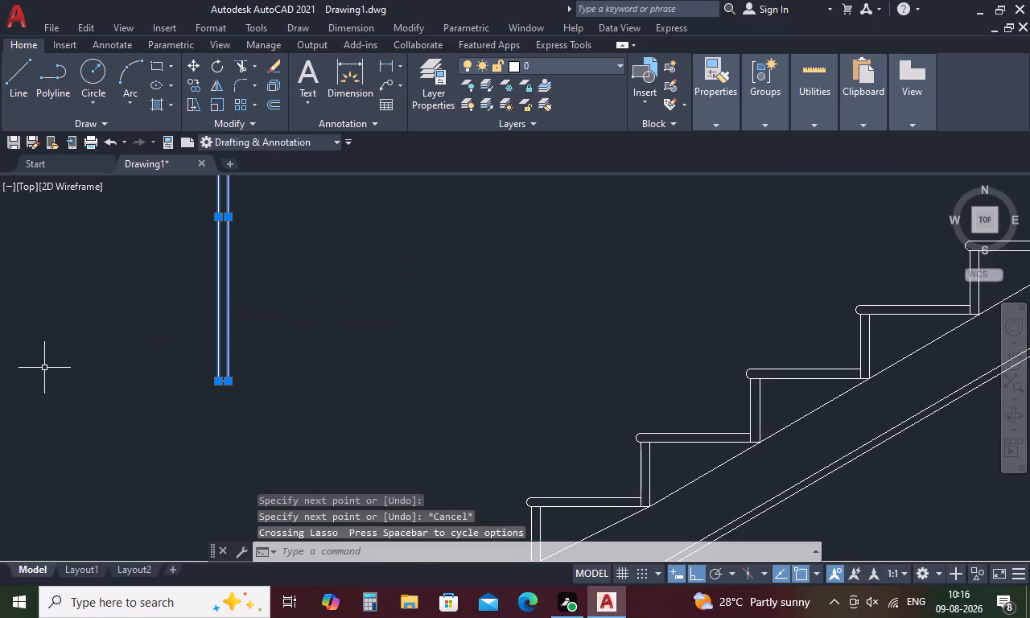
right_click(335, 368)
click(402, 348)
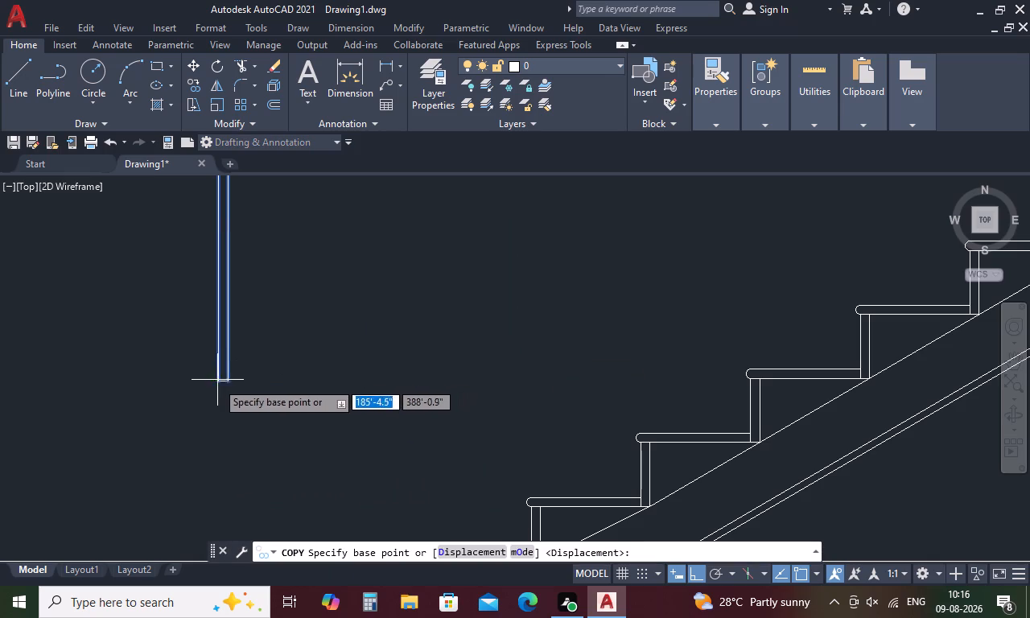
scroll(212, 382, up, 3)
click(249, 389)
scroll(249, 388, down, 2)
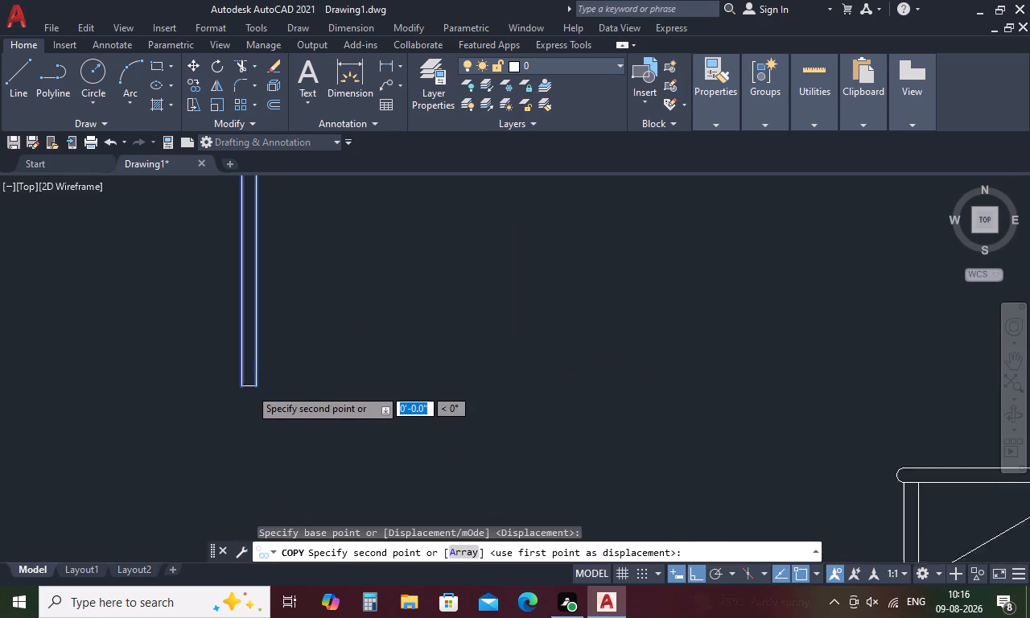
scroll(249, 388, down, 2)
scroll(476, 461, up, 5)
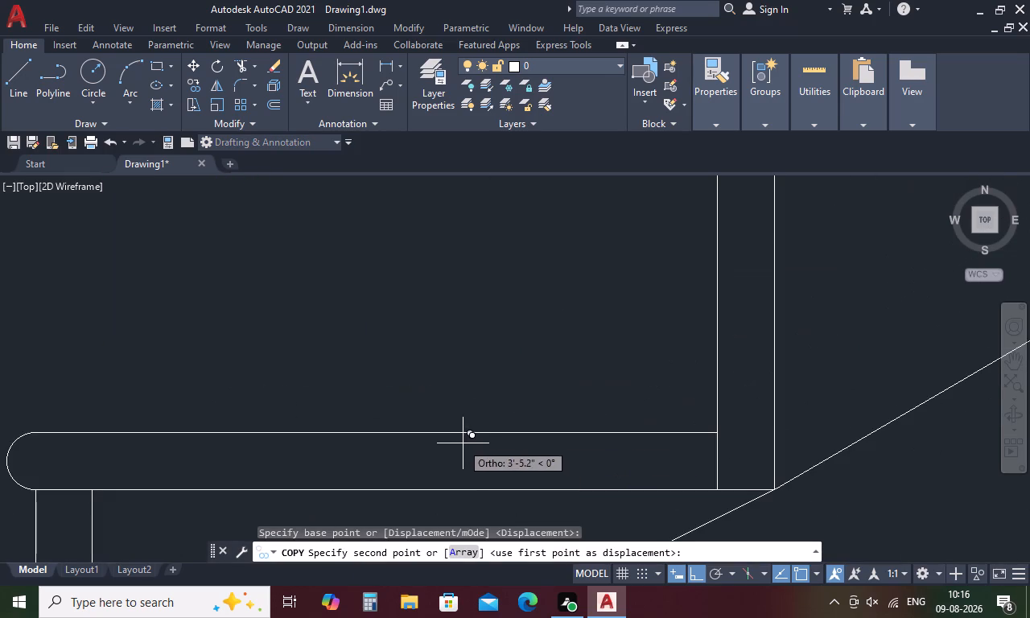
click(376, 433)
Copy the baluster onto the midpoints of the second to sixth treads' top edges.
scroll(377, 433, down, 5)
scroll(443, 398, up, 2)
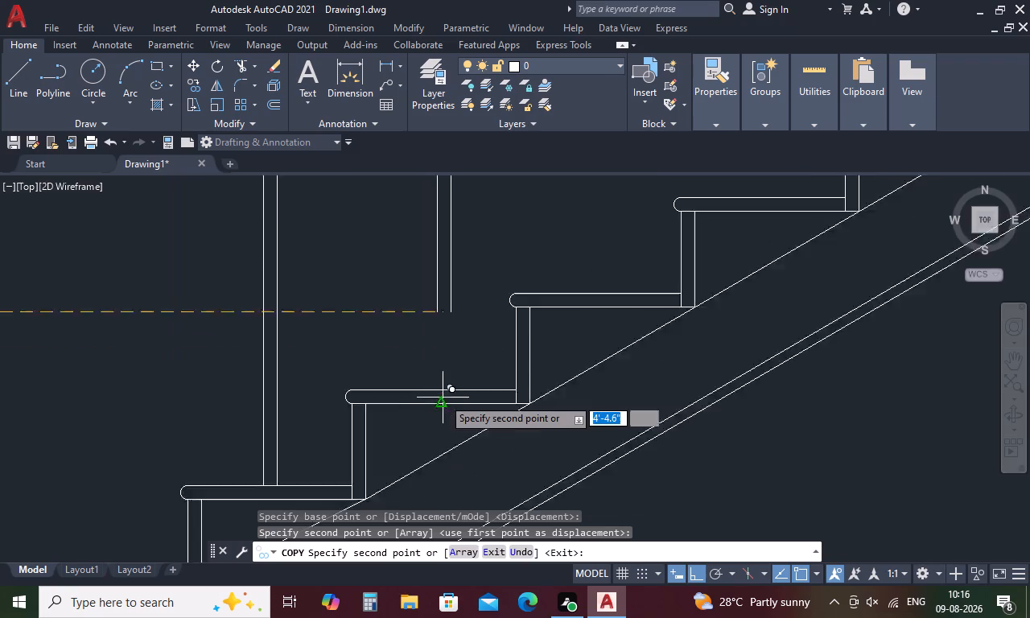
scroll(443, 398, up, 3)
click(391, 365)
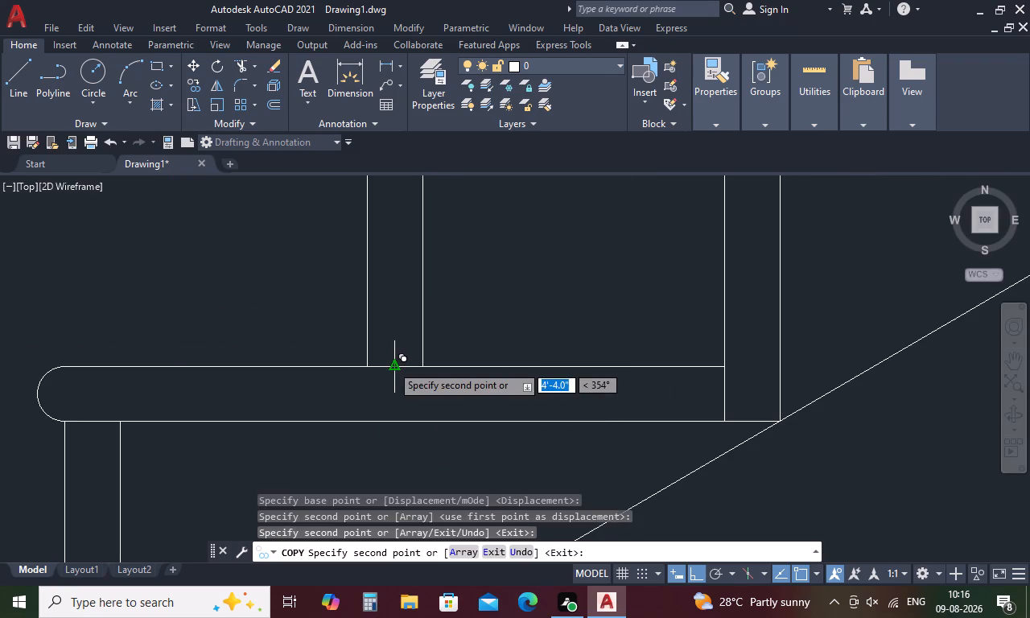
scroll(391, 365, down, 5)
scroll(465, 328, up, 4)
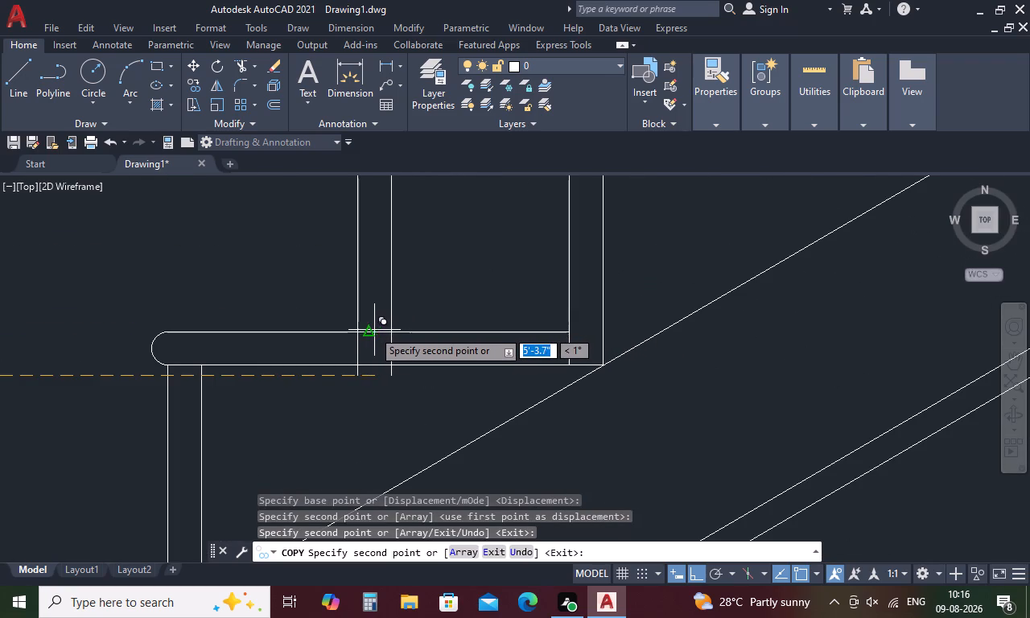
click(369, 330)
scroll(446, 319, down, 4)
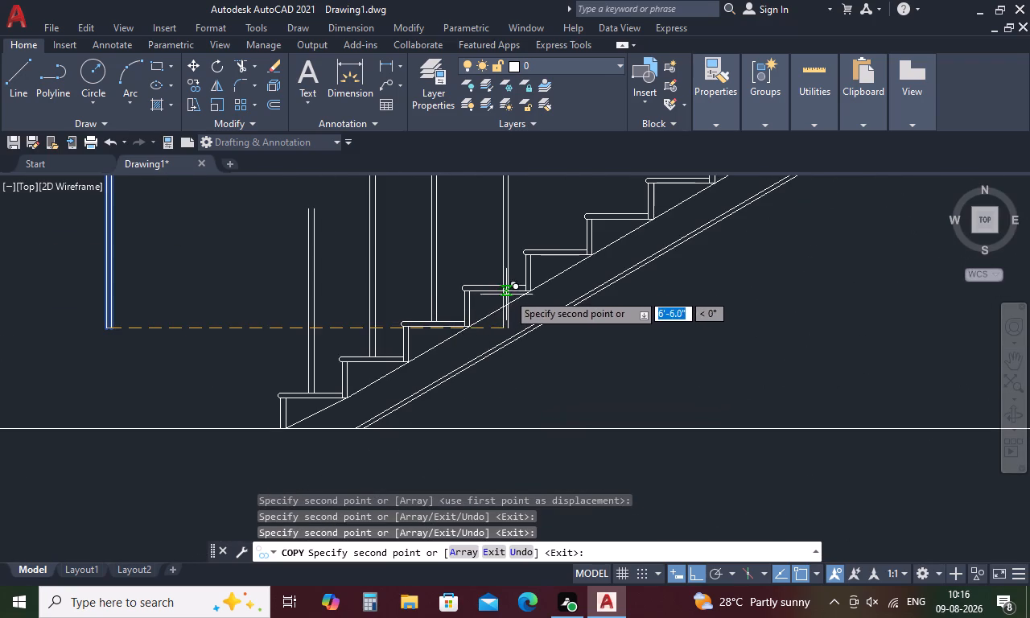
scroll(513, 286, up, 4)
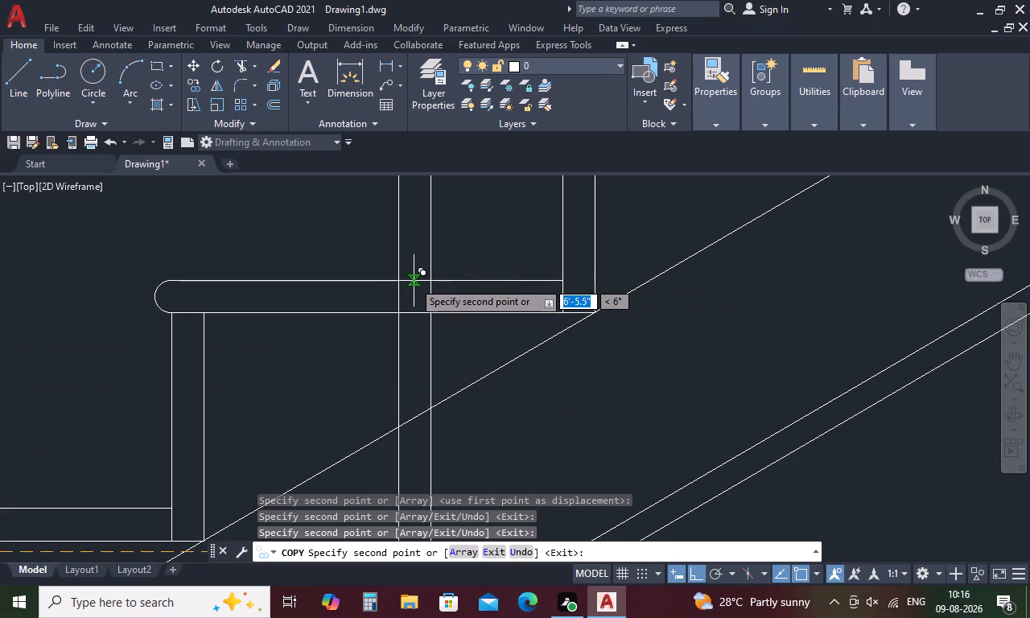
click(365, 281)
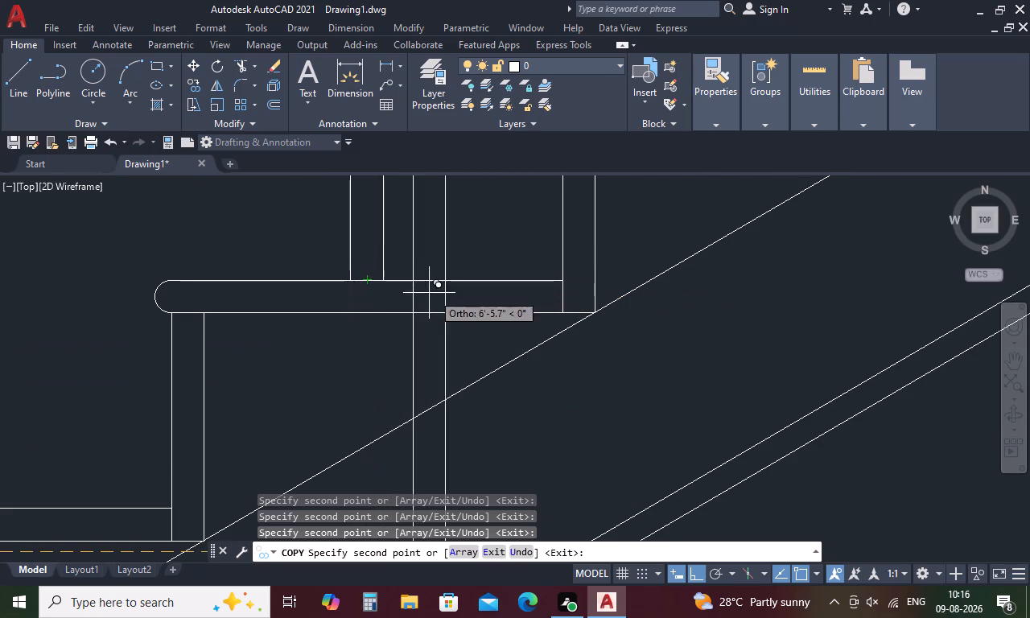
scroll(433, 293, down, 4)
middle_drag(433, 293, 227, 398)
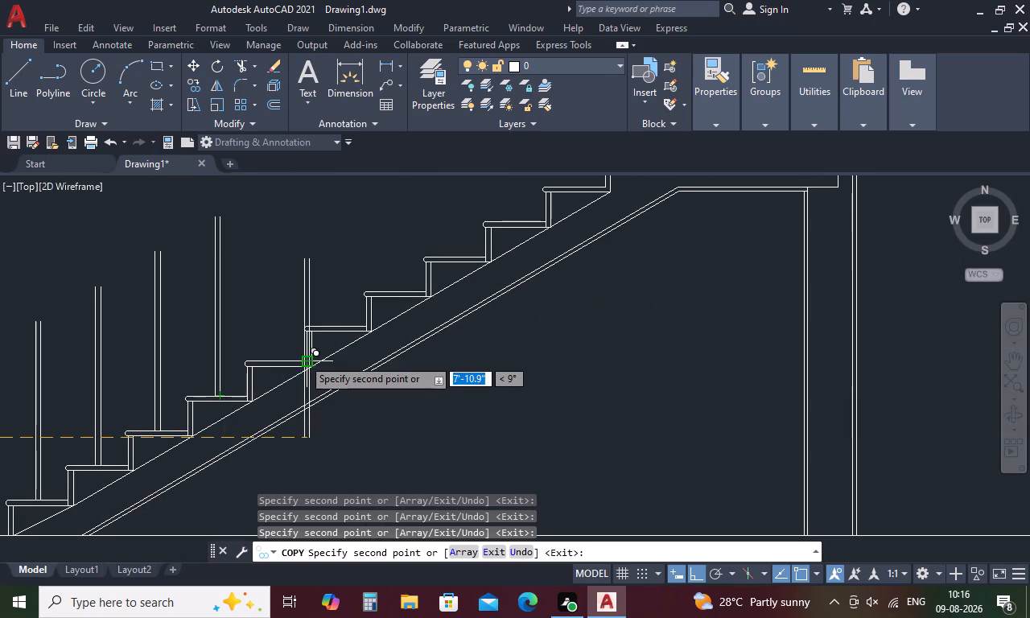
scroll(303, 358, up, 4)
scroll(302, 356, down, 2)
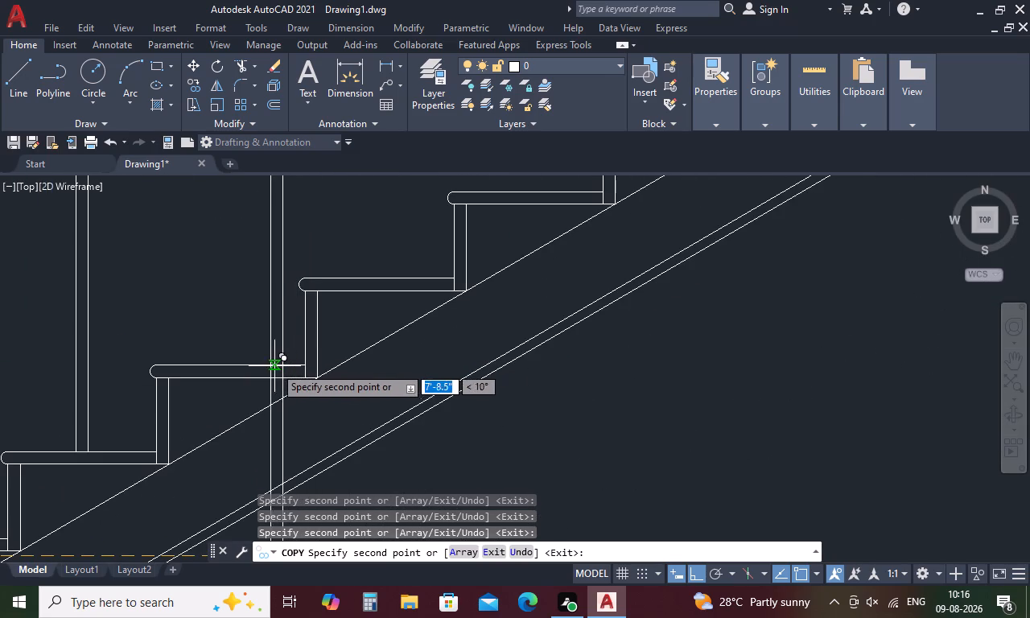
click(233, 366)
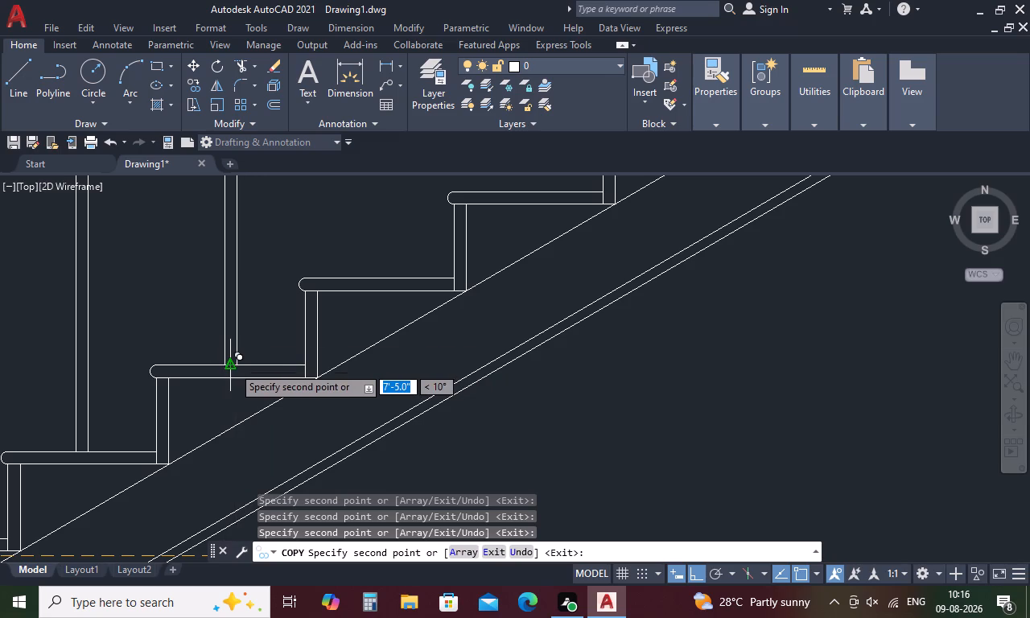
click(379, 281)
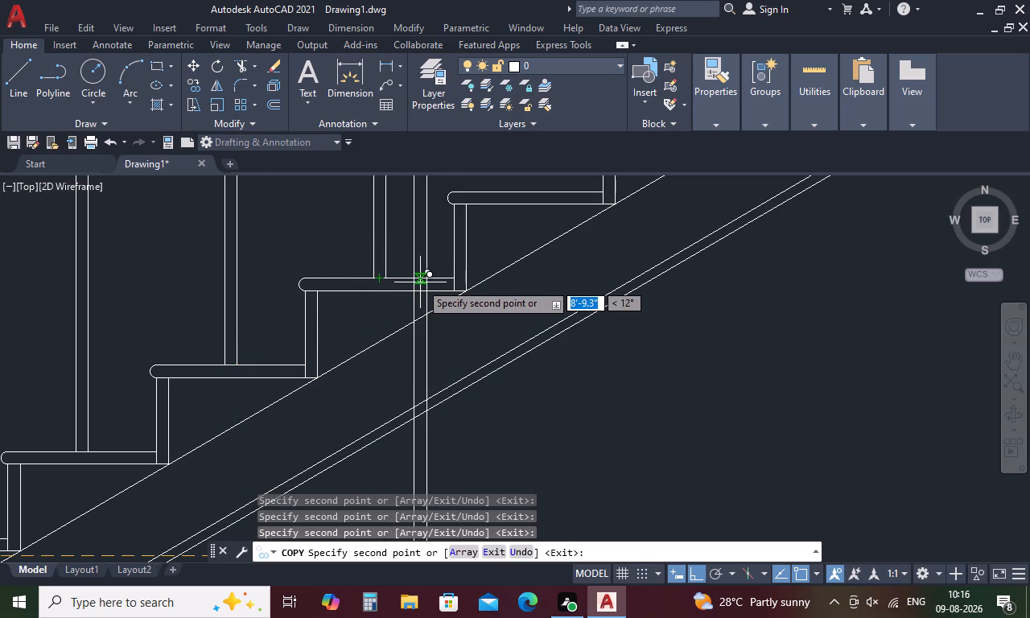
Turn ortho off and continue copying the baluster onto the midpoints of the seventh to tenth treads' top edges.
key(F8)
scroll(420, 282, down, 2)
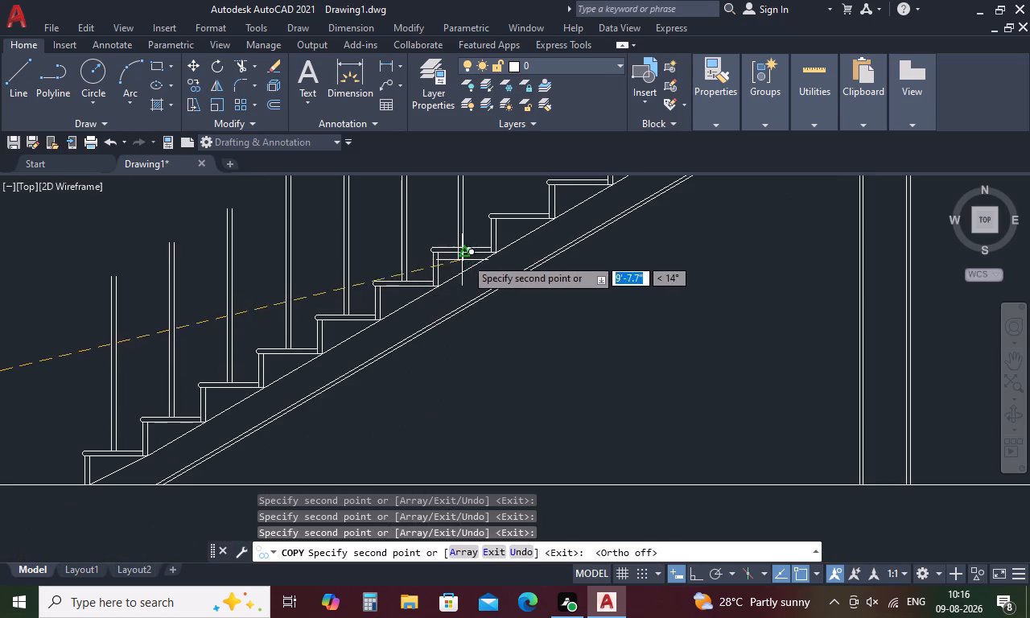
middle_drag(470, 253, 388, 376)
scroll(389, 372, up, 3)
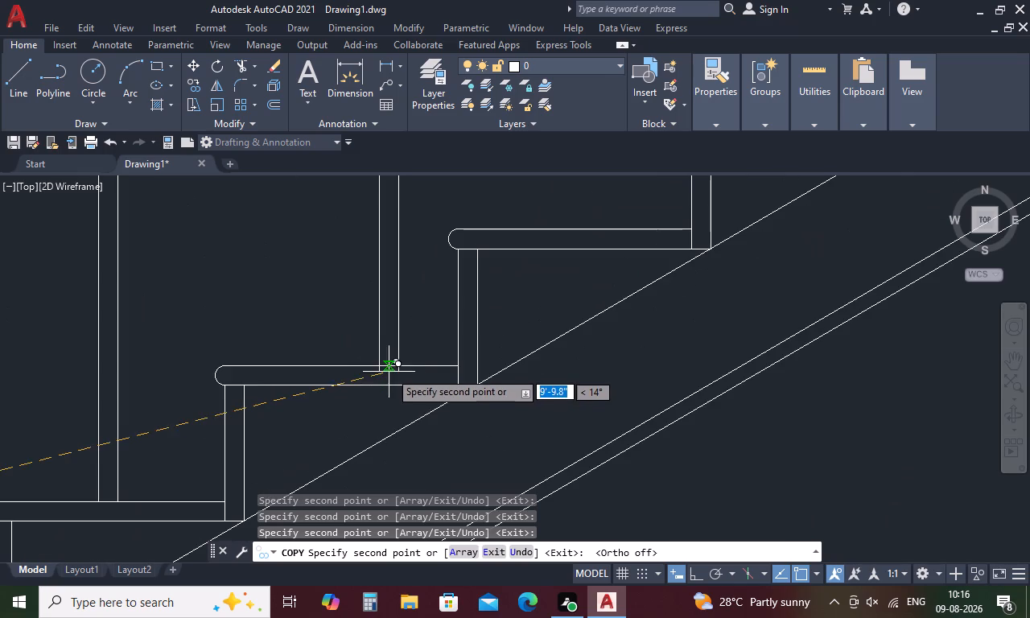
click(342, 365)
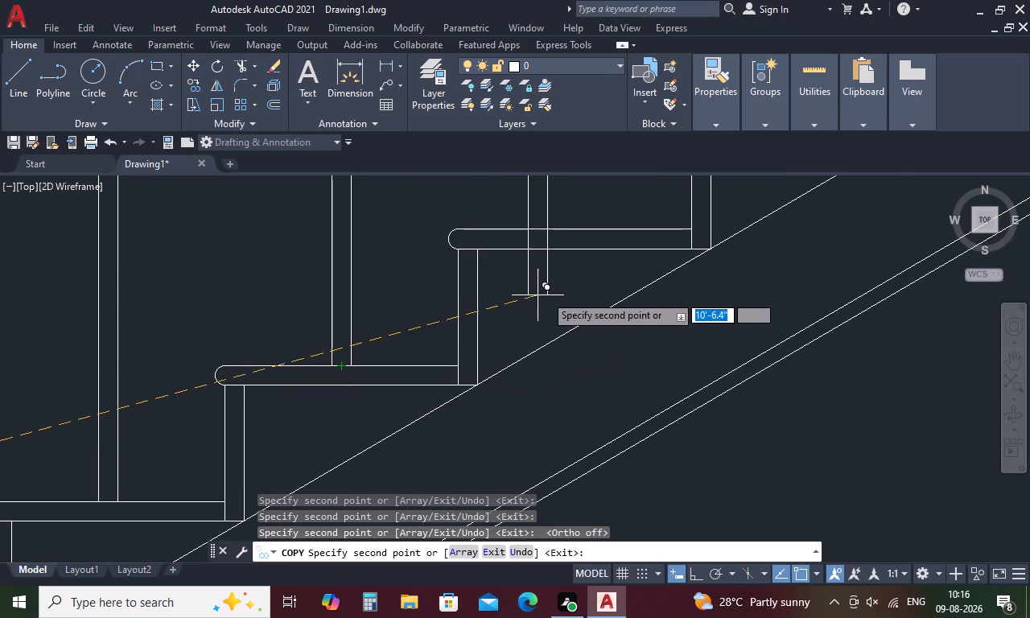
middle_drag(546, 295, 442, 443)
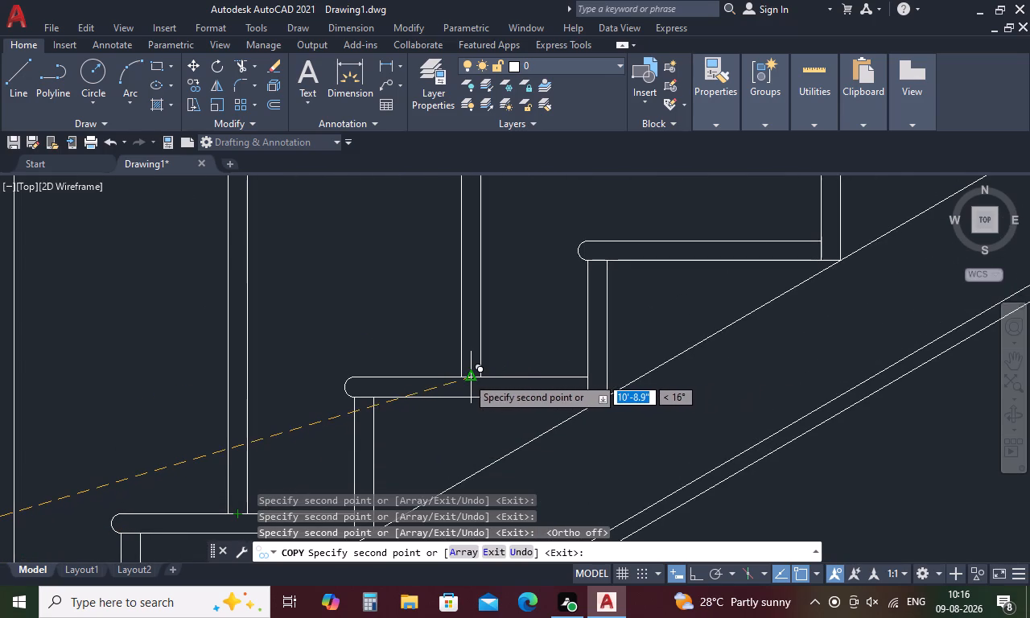
click(466, 377)
middle_drag(612, 337, 402, 442)
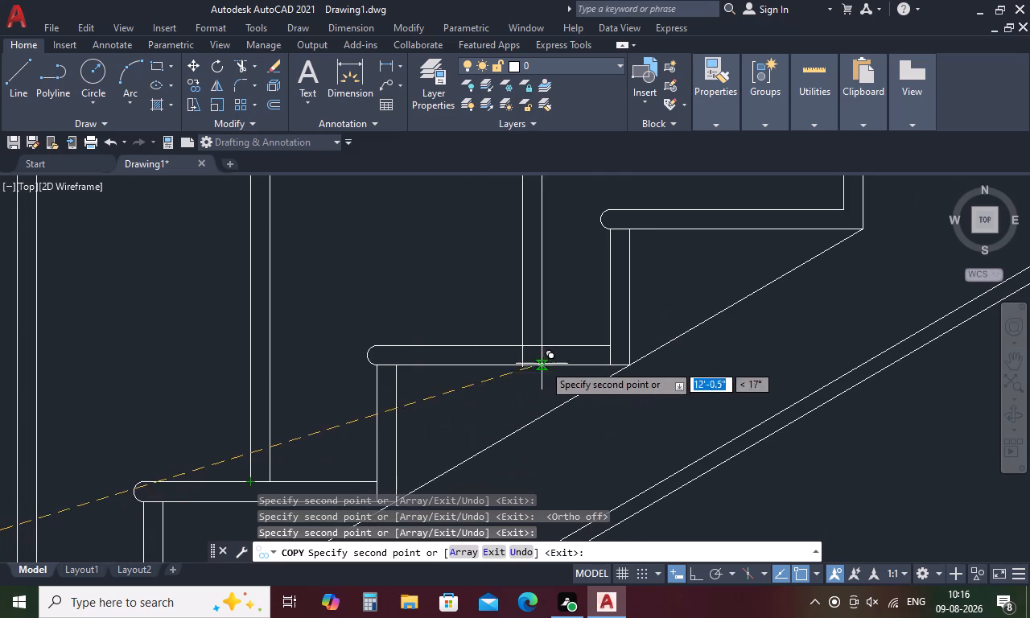
click(489, 346)
middle_drag(607, 324, 364, 451)
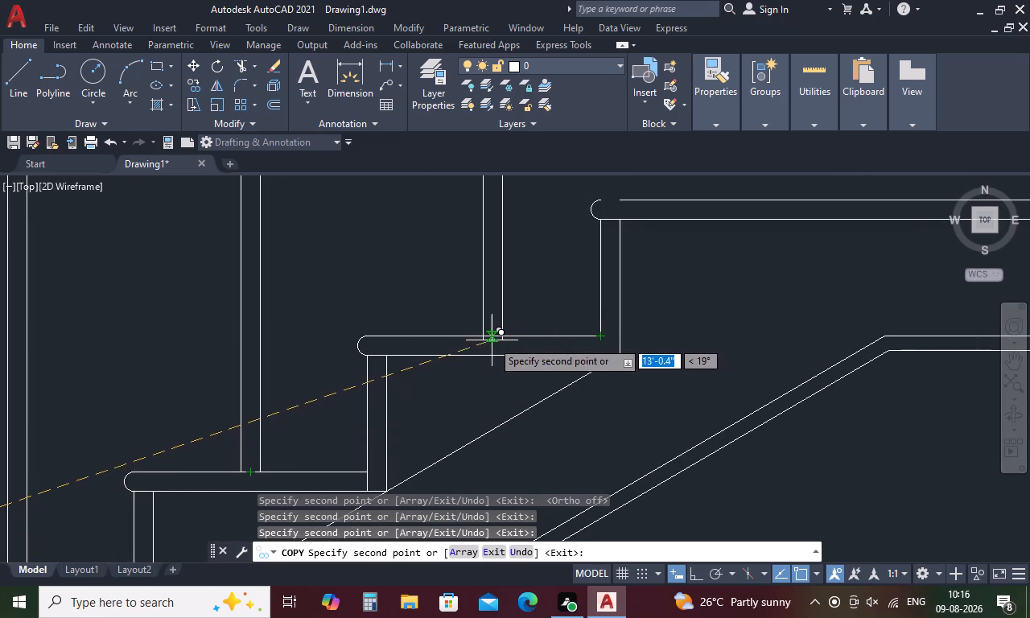
click(479, 340)
middle_drag(587, 319, 350, 445)
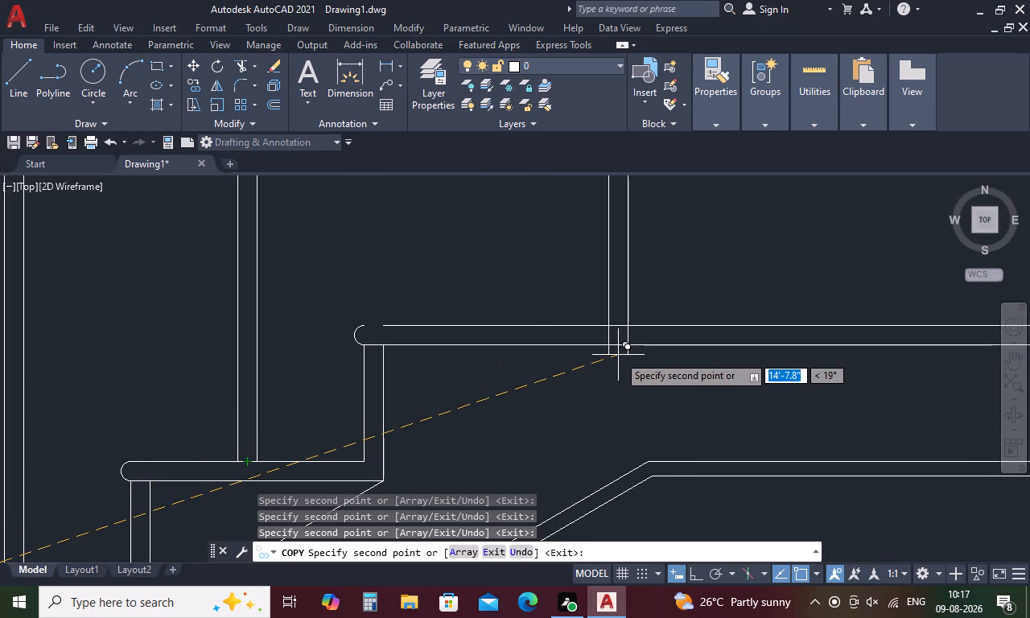
key(Escape)
Extend the landing's top line to meet the rounded nosing at its front edge.
scroll(618, 355, down, 2)
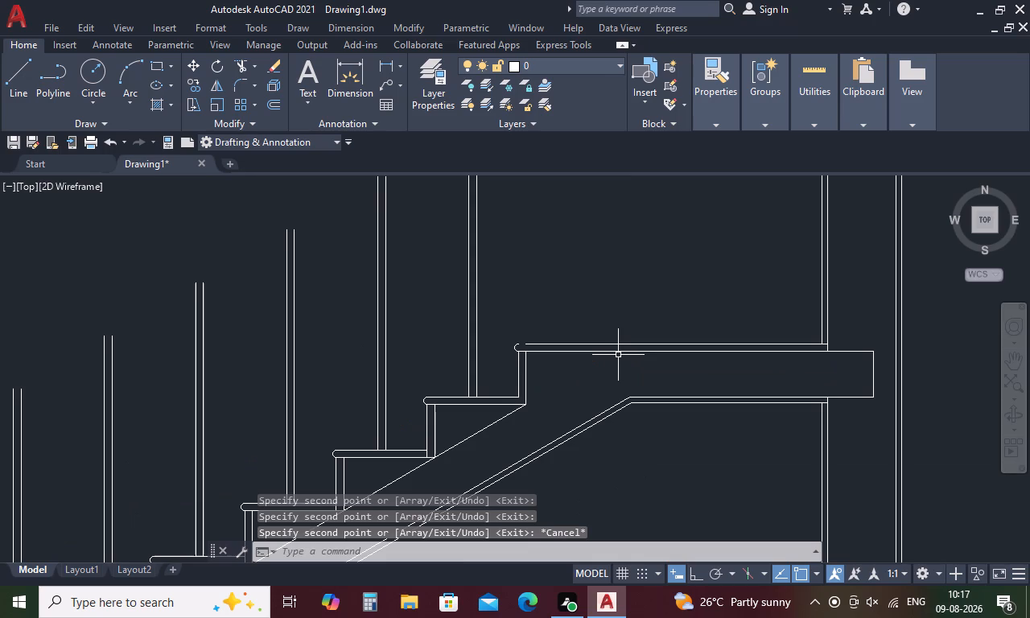
text(ex)
key(space)
click(539, 345)
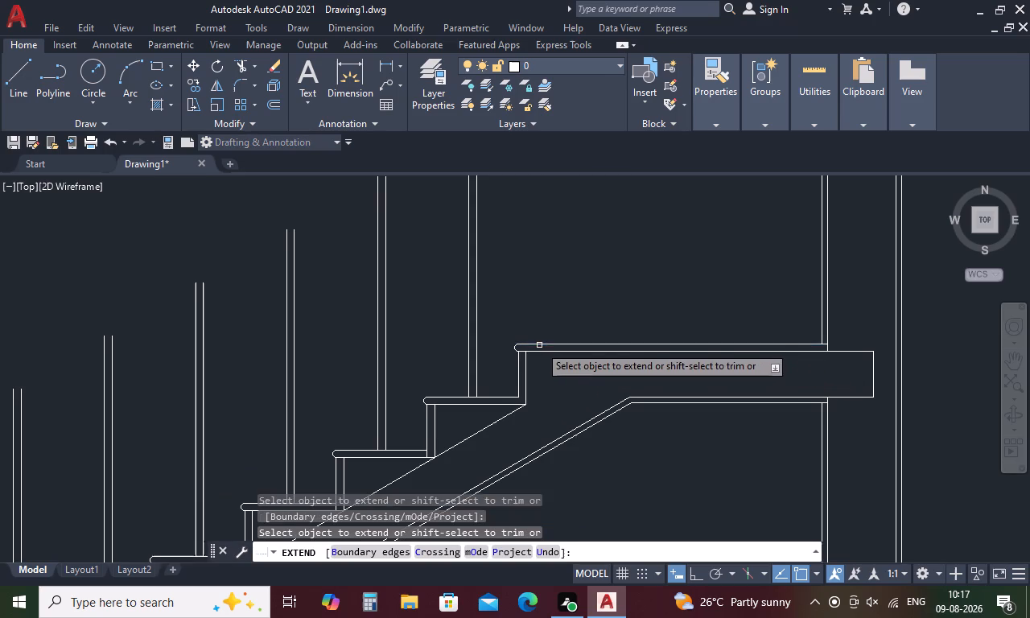
scroll(593, 348, down, 3)
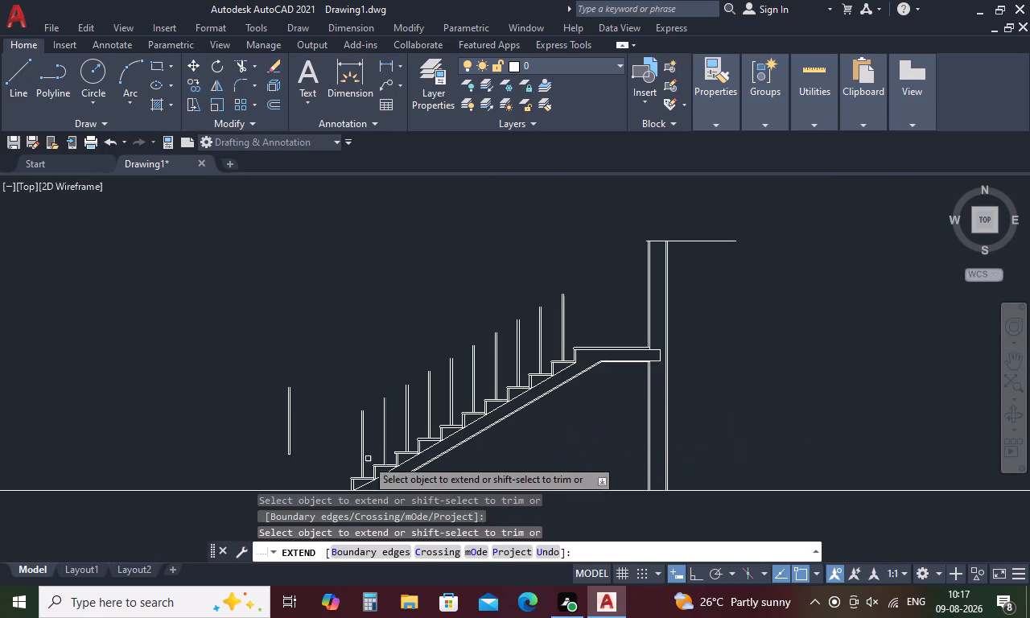
middle_drag(363, 455, 374, 403)
key(Escape)
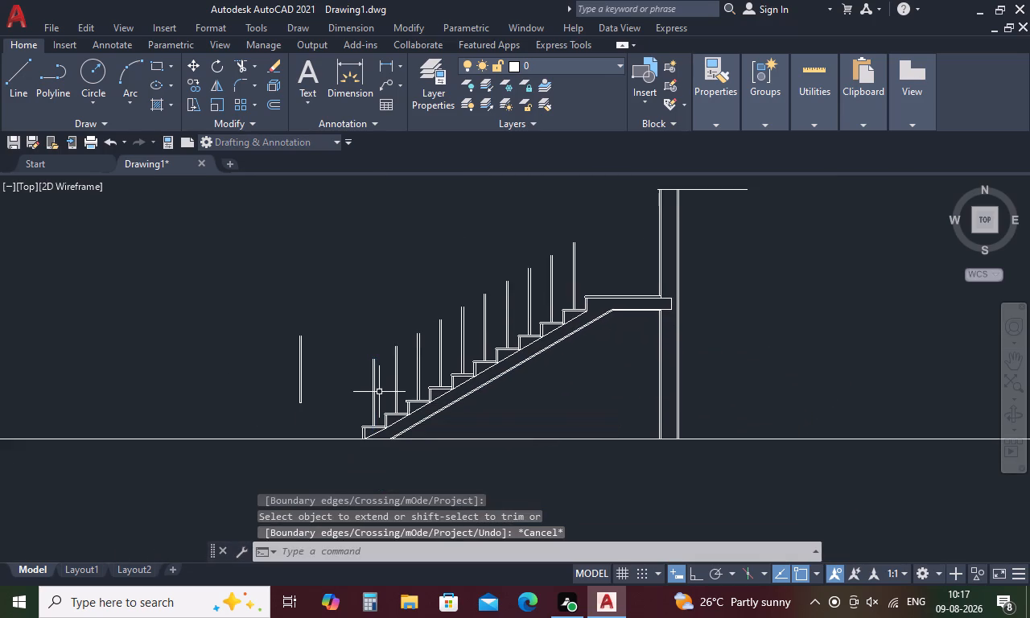
Delete the vertical lines of the first tread's baluster and of the source baluster before the stairs.
drag(381, 383, 340, 405)
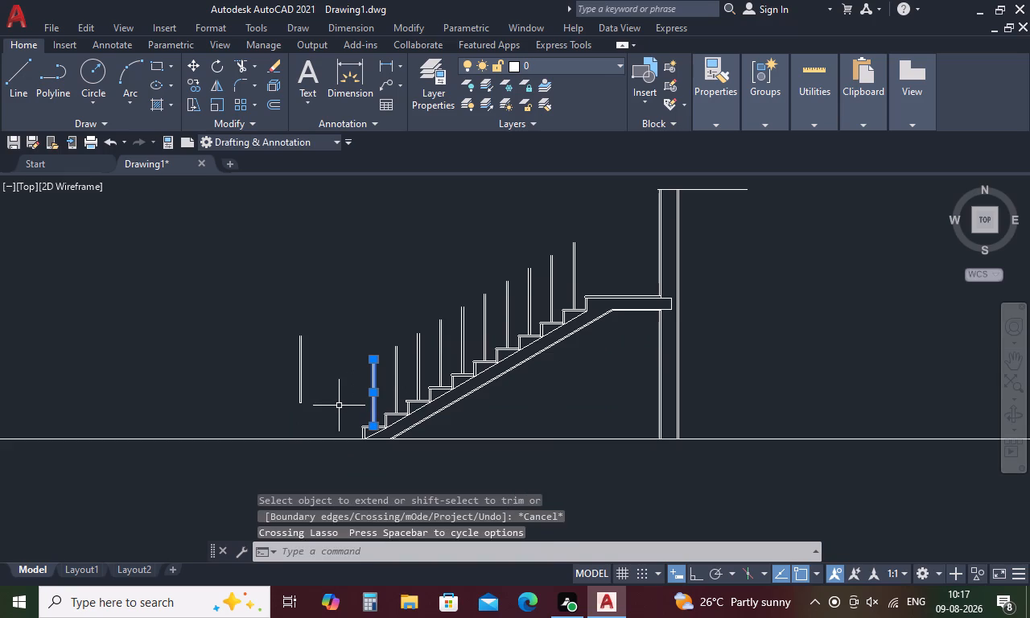
key(Delete)
drag(352, 364, 228, 393)
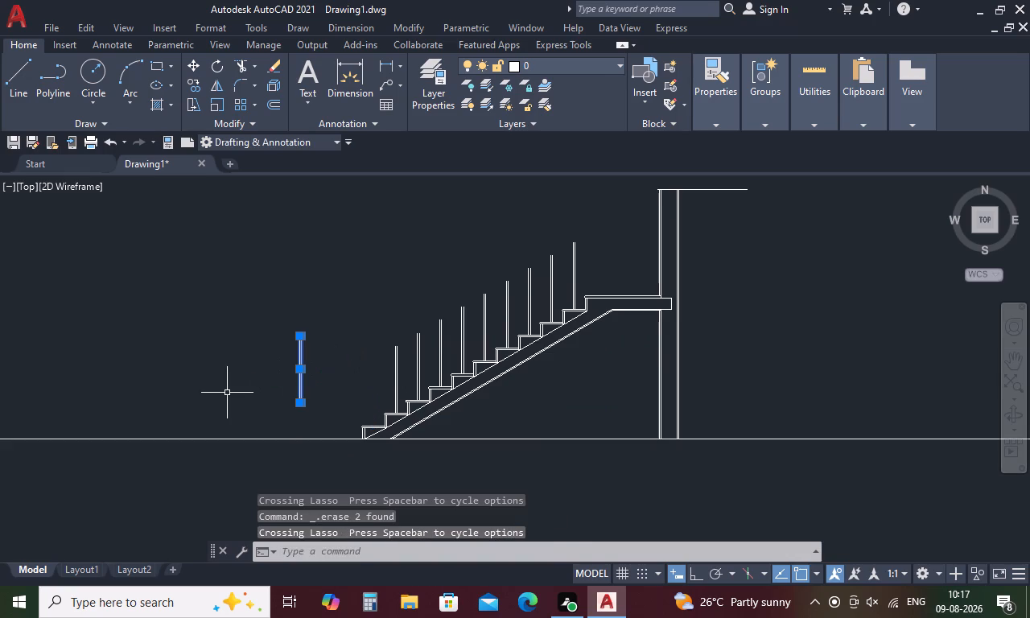
key(Delete)
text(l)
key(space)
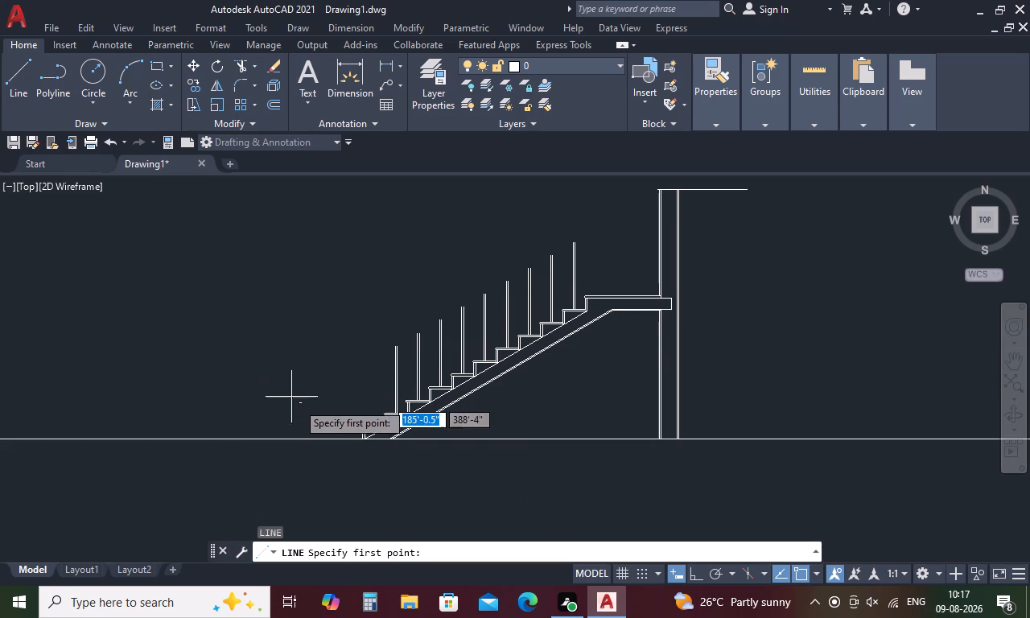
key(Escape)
Delete the leftover short bottom line of the source baluster before the stairs.
drag(330, 398, 298, 400)
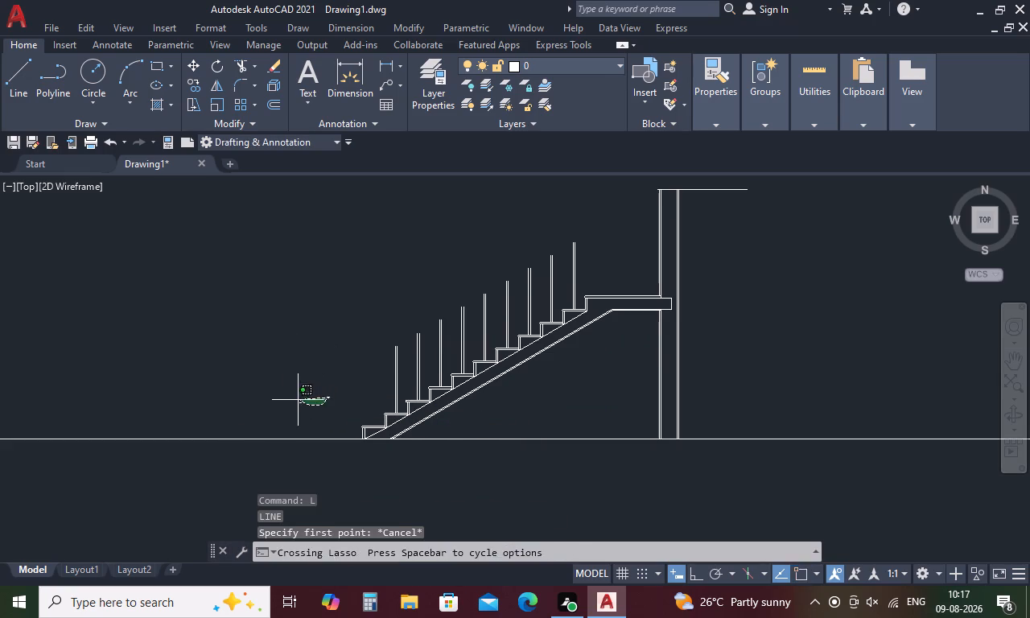
drag(298, 400, 285, 393)
drag(348, 391, 249, 385)
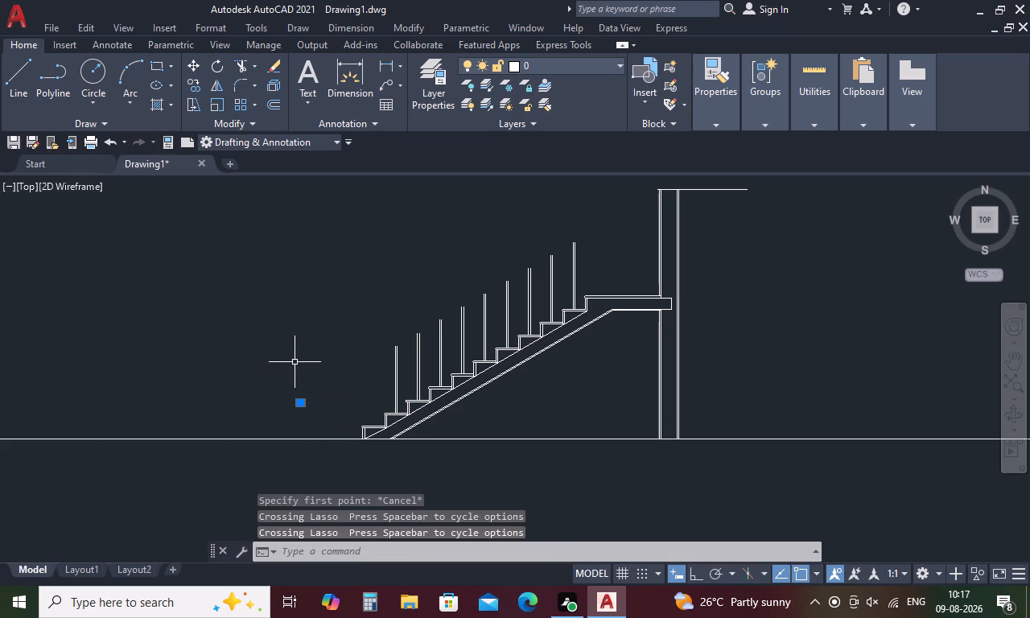
key(Delete)
With ortho on, draw a 3' vertical line in the empty space before the foot of the stairs.
text(l)
key(space)
click(306, 345)
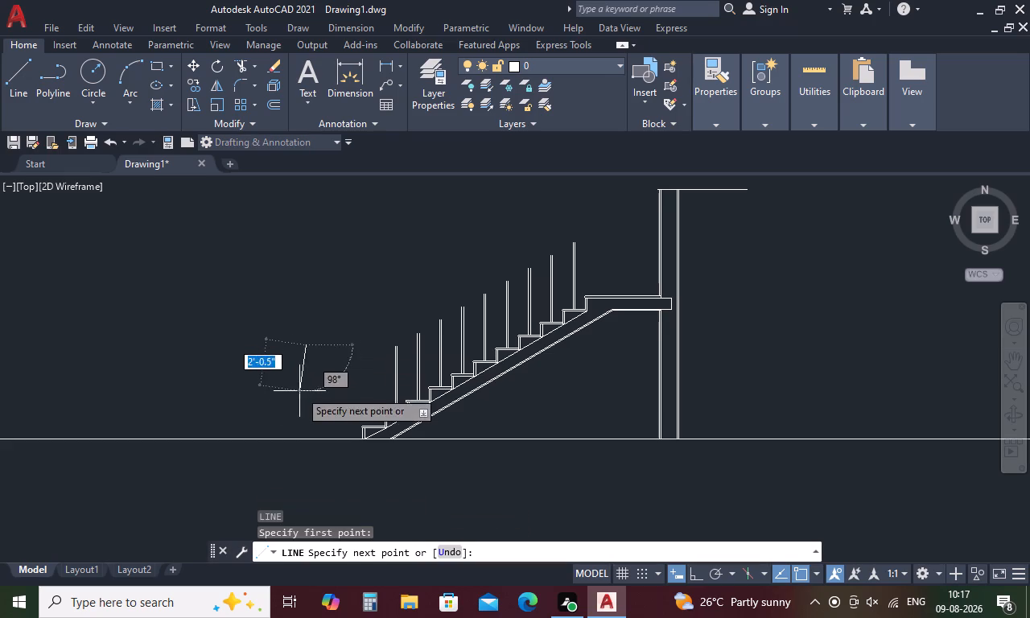
key(F8)
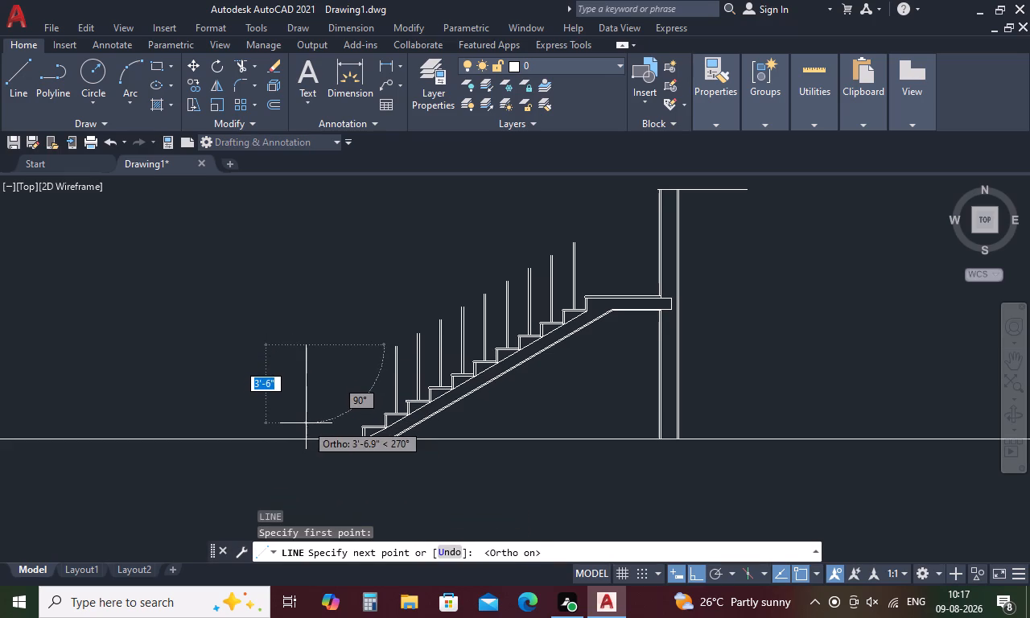
key(3)
text(')
key(space)
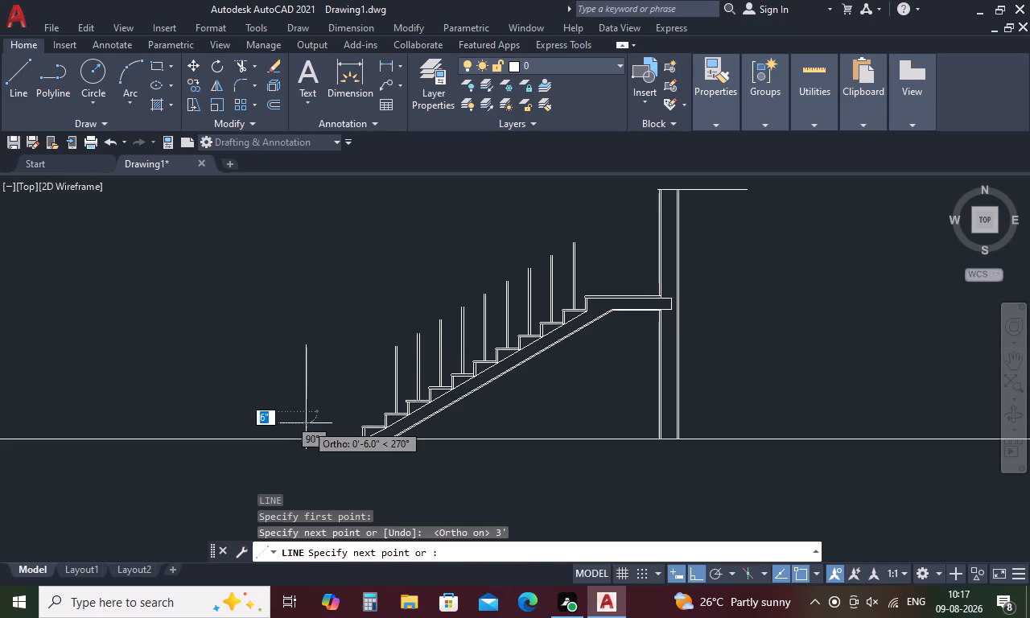
key(Escape)
Offset the new 3' vertical line by 3" towards the stairs.
key(o)
key(space)
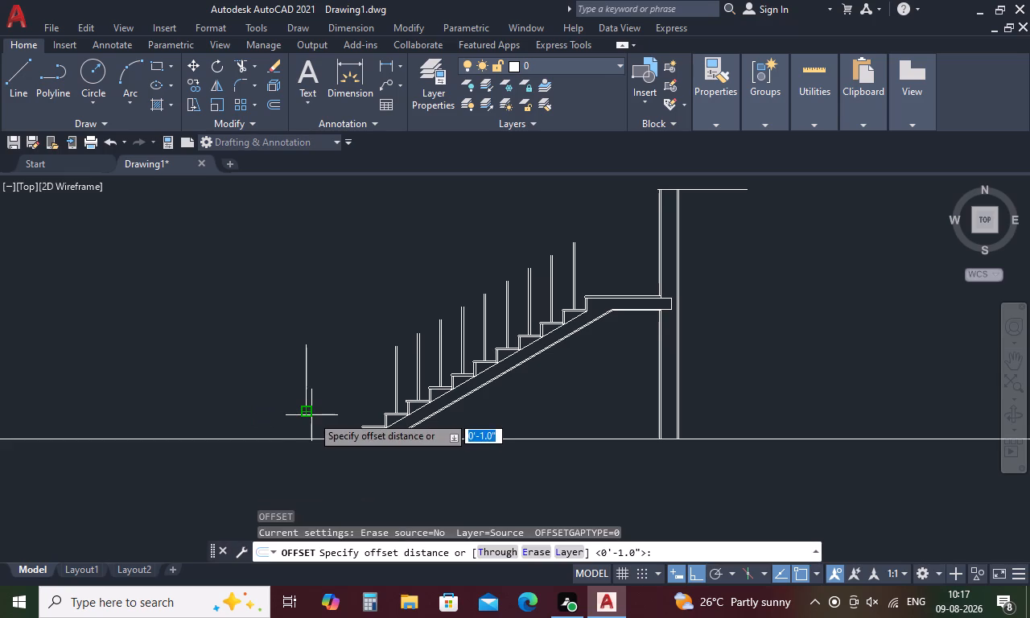
text(3)
key(space)
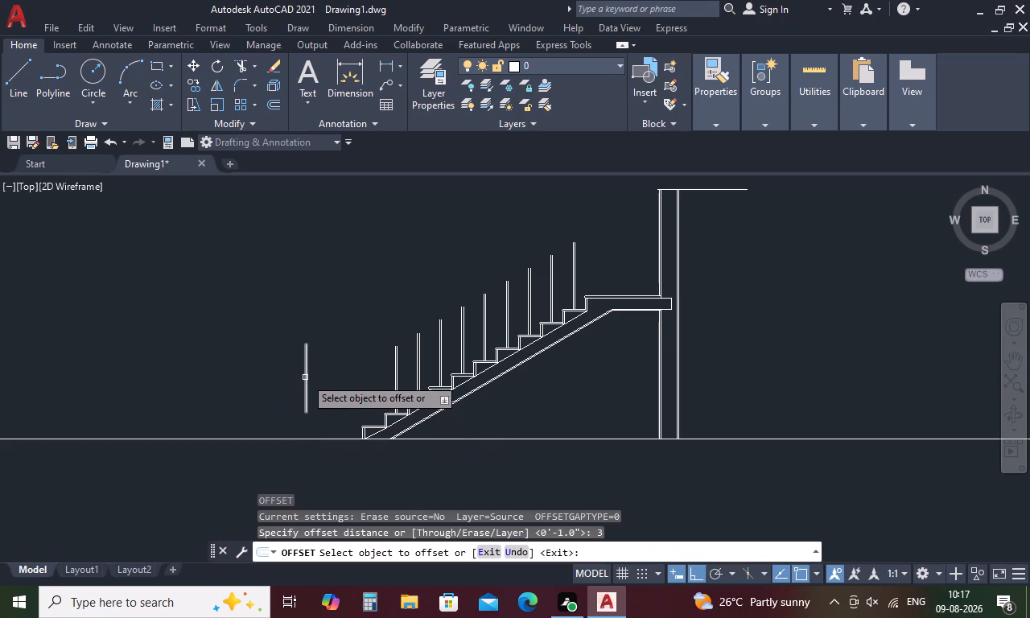
click(305, 377)
click(379, 373)
key(Escape)
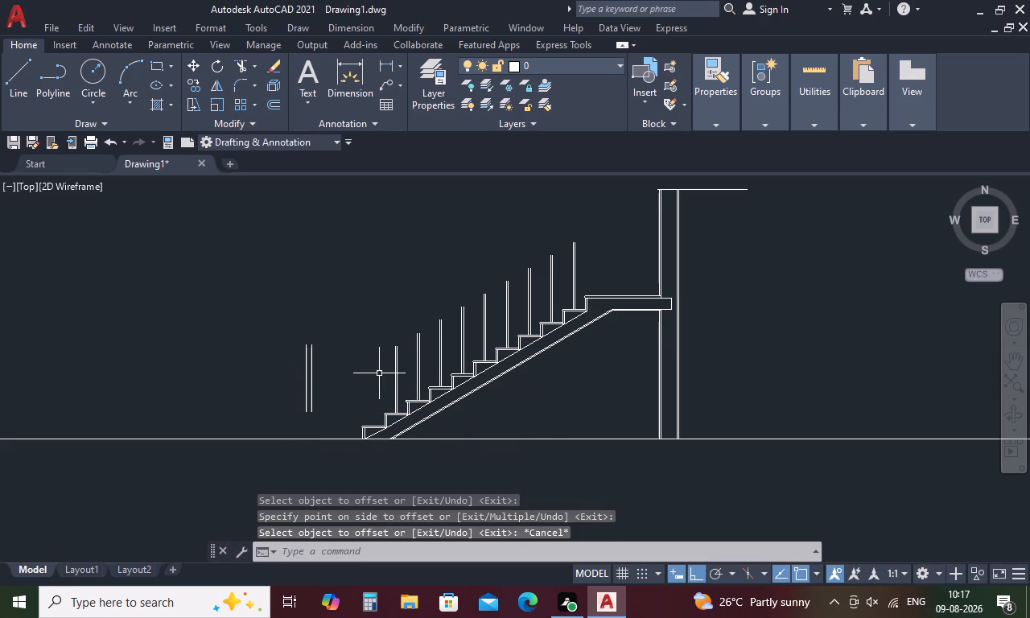
Close the bottom of the 3" wide post with a short line joining the two vertical lines' lower ends.
text(l)
key(space)
scroll(309, 413, up, 3)
click(309, 413)
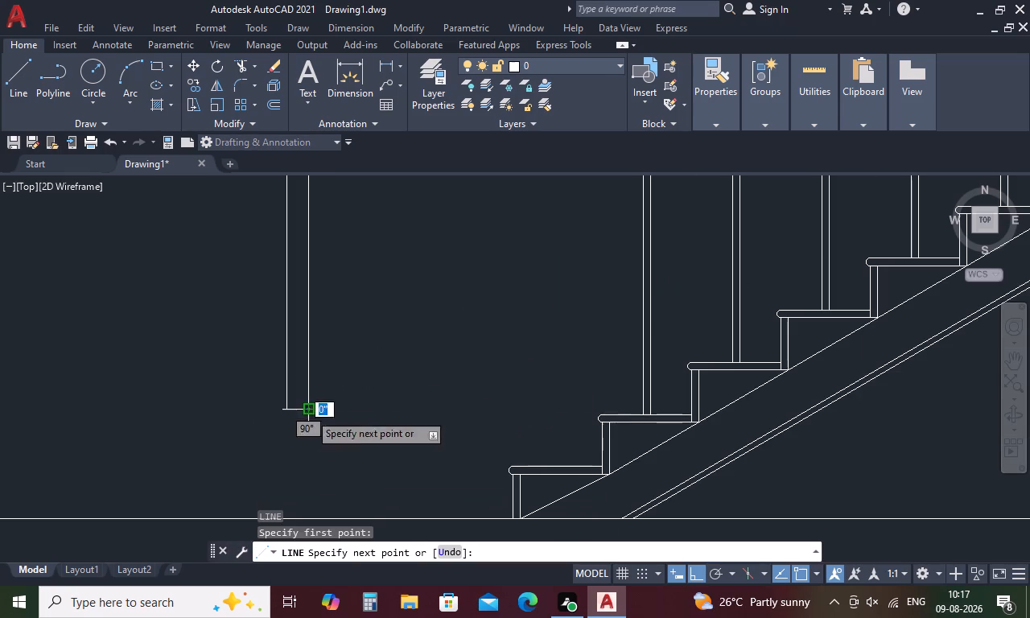
click(286, 413)
key(Escape)
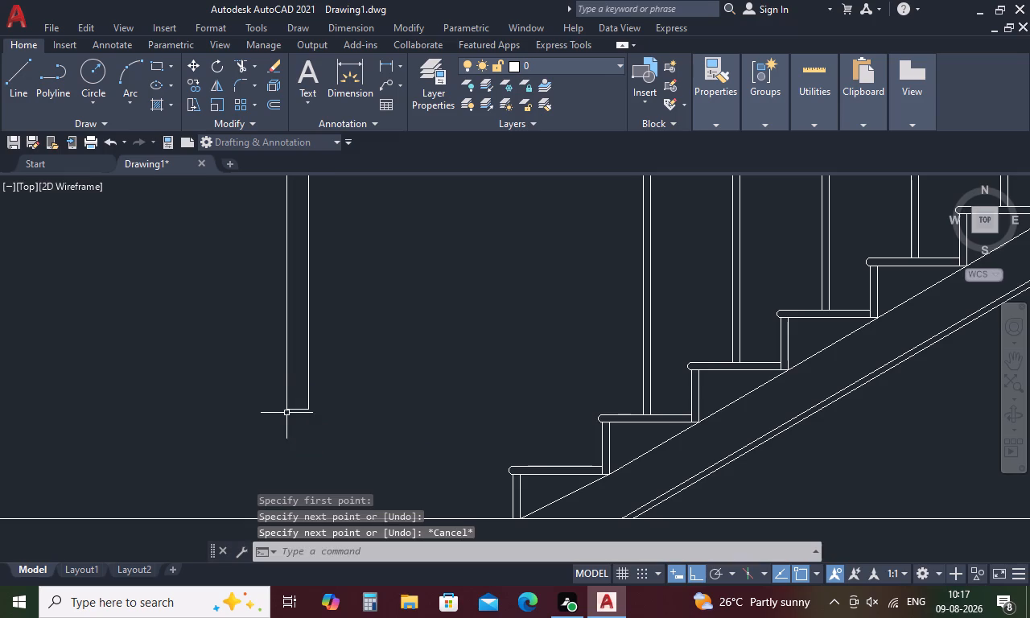
Close the top of the 3" wide post with a short line joining the two vertical lines' upper ends.
scroll(383, 395, down, 2)
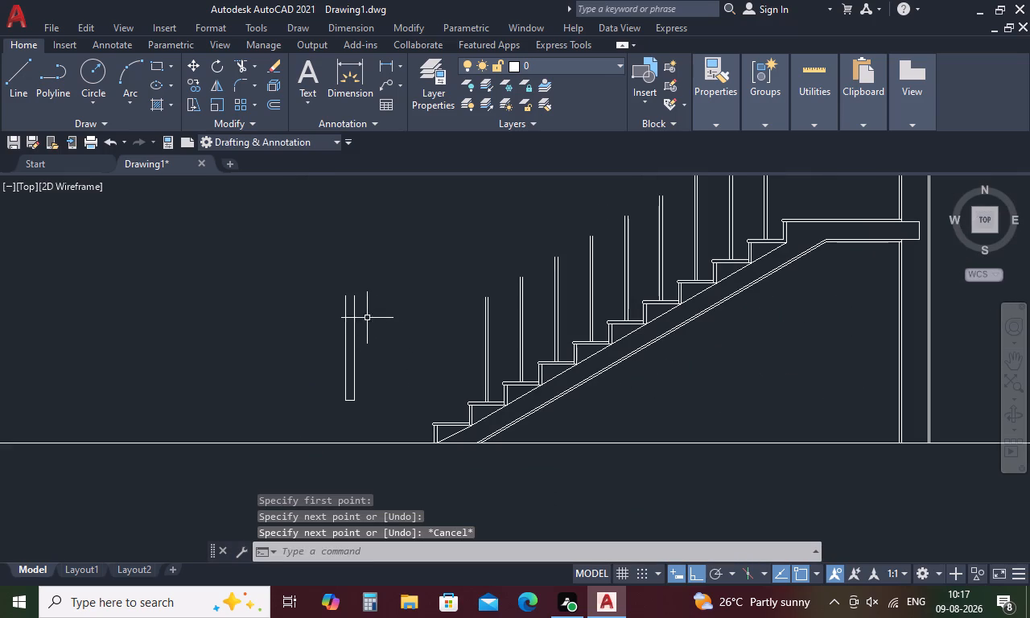
scroll(342, 283, up, 2)
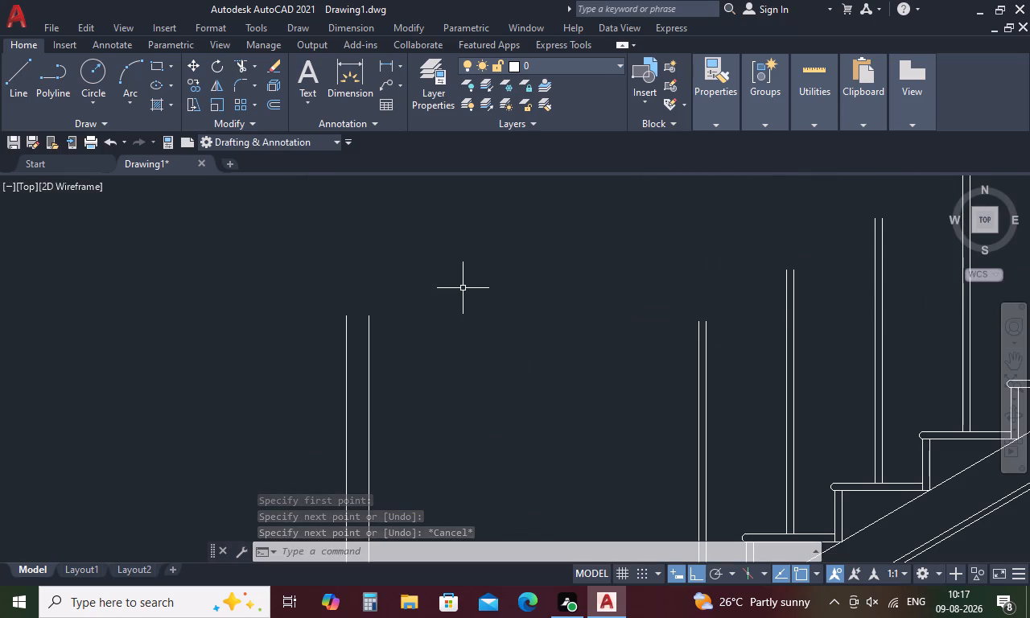
text(l)
key(space)
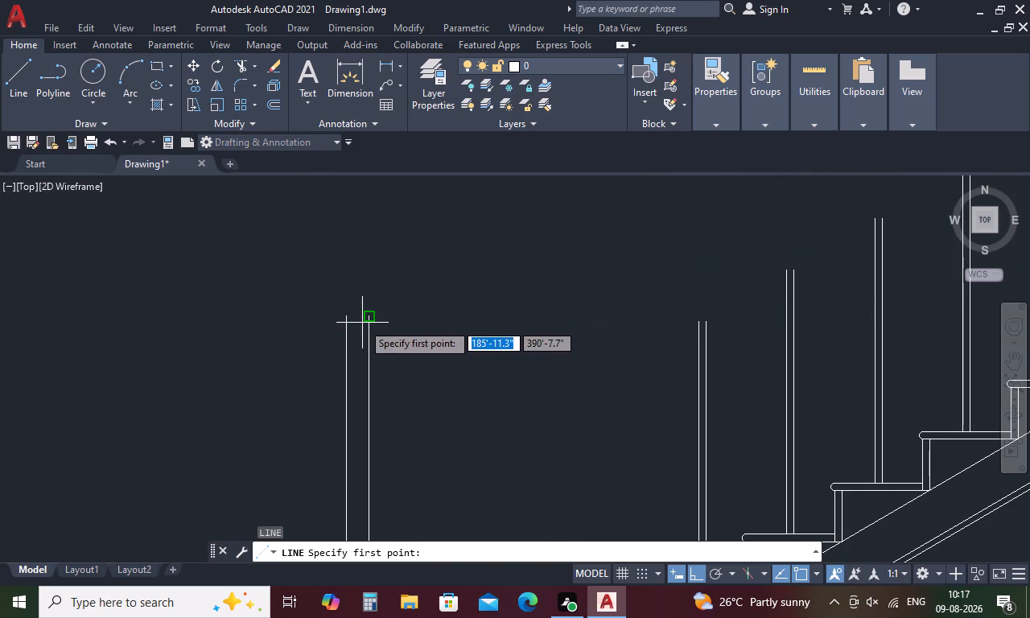
click(366, 317)
click(344, 314)
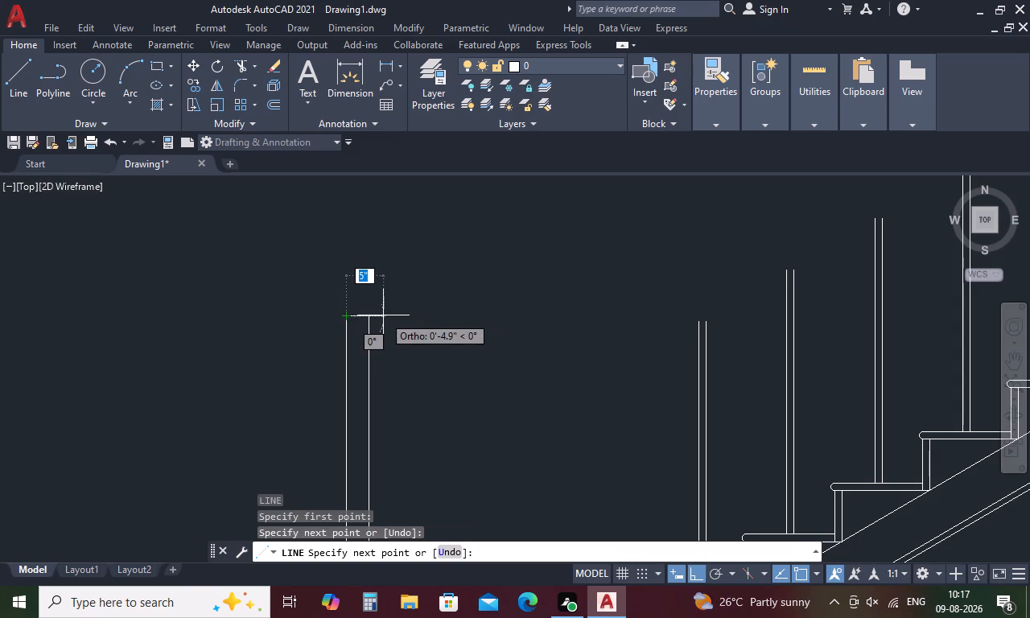
key(Escape)
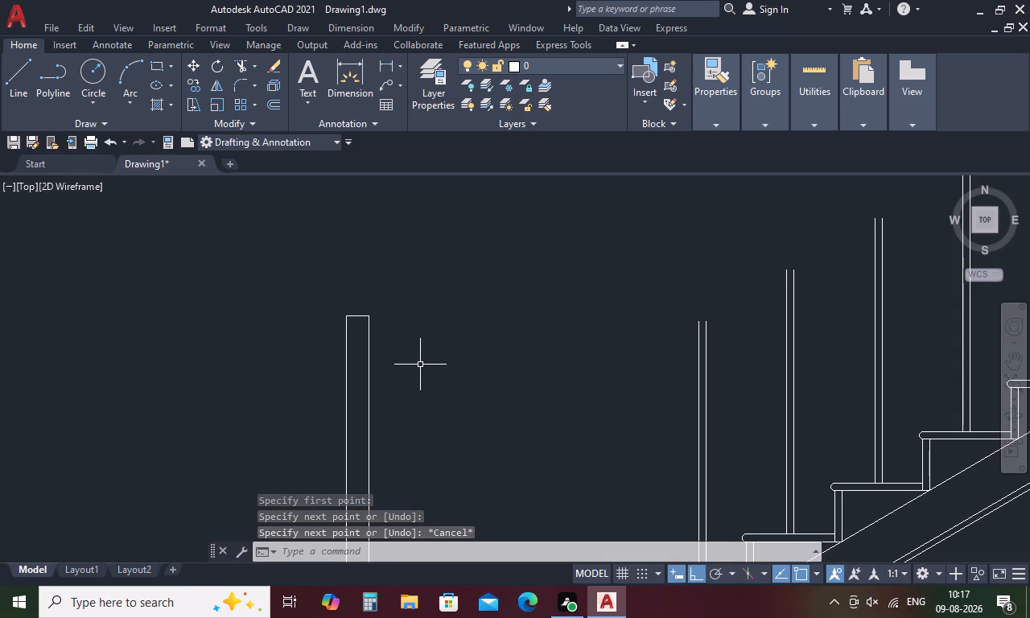
Draw a circle of radius 1.5" on top of the post, centred 1.5" above the midpoint of its top line.
key(c)
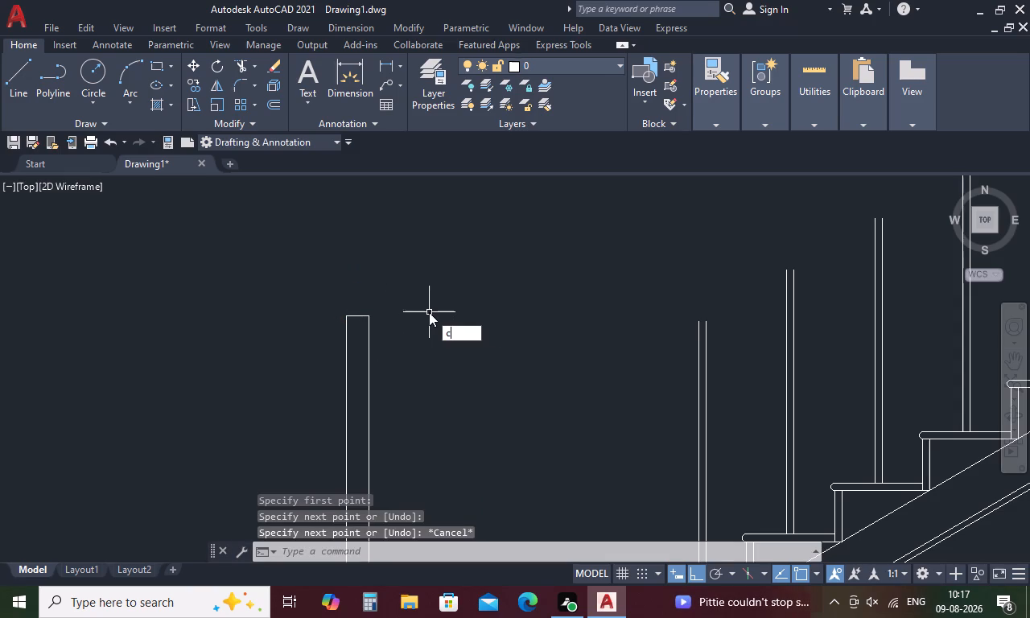
key(space)
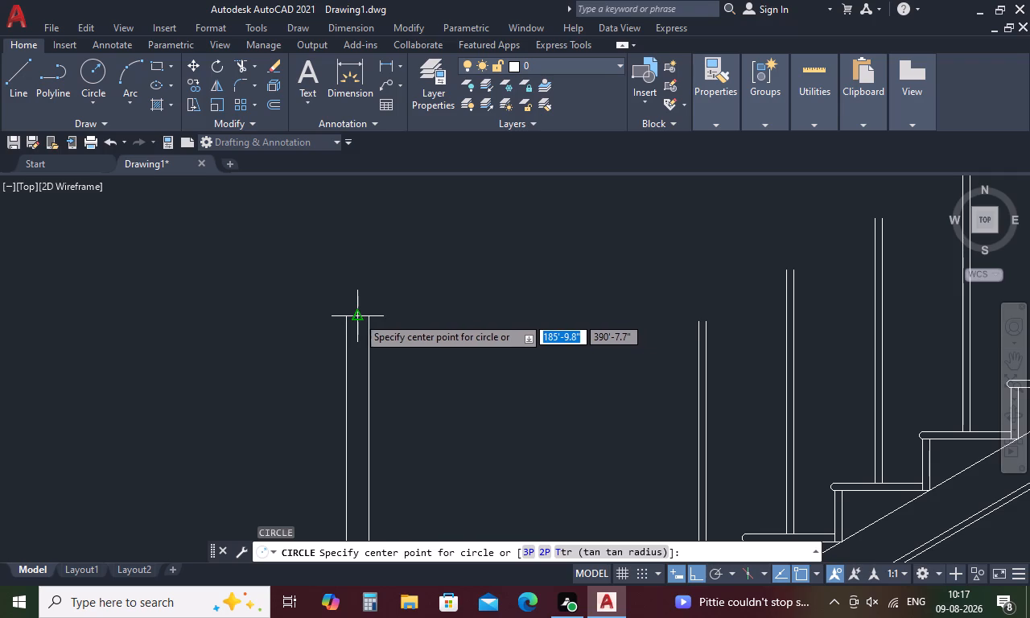
text(tl)
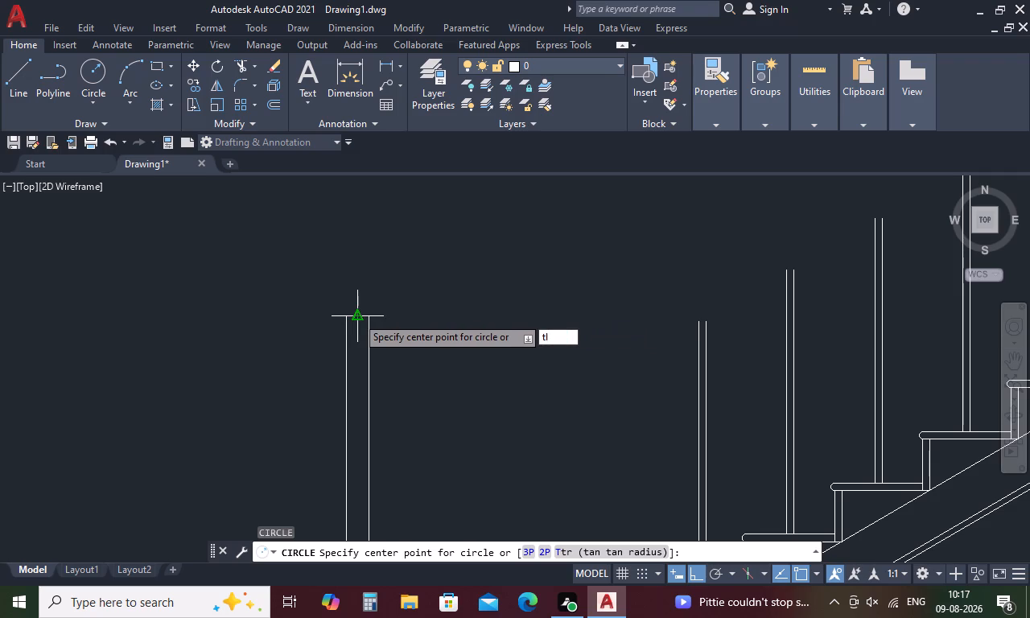
key(BackSpace)
text(k)
key(space)
click(356, 316)
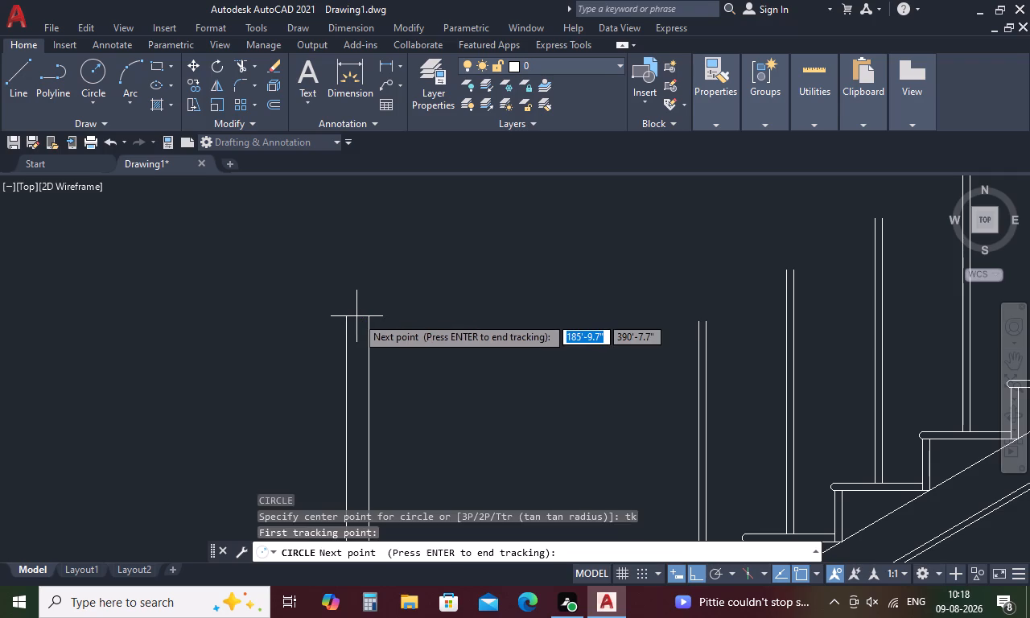
text(1.5)
key(space)
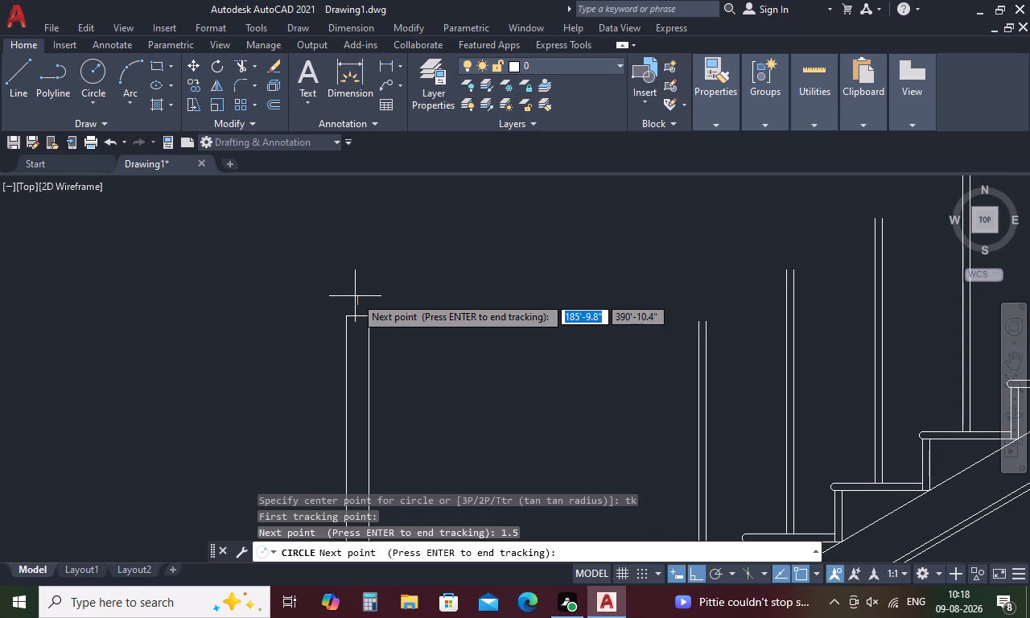
key(space)
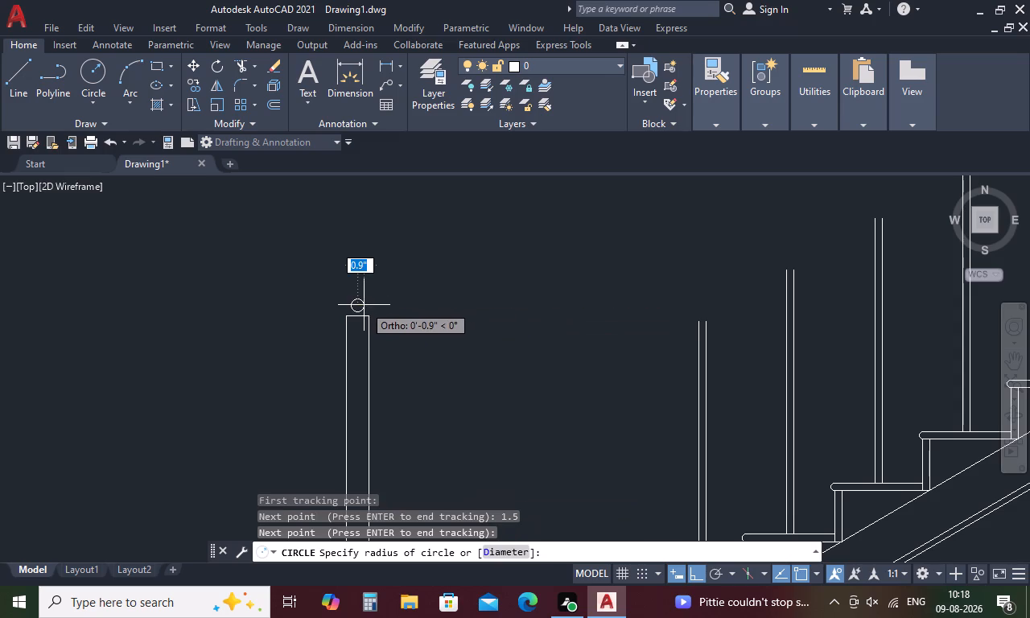
text(1.)
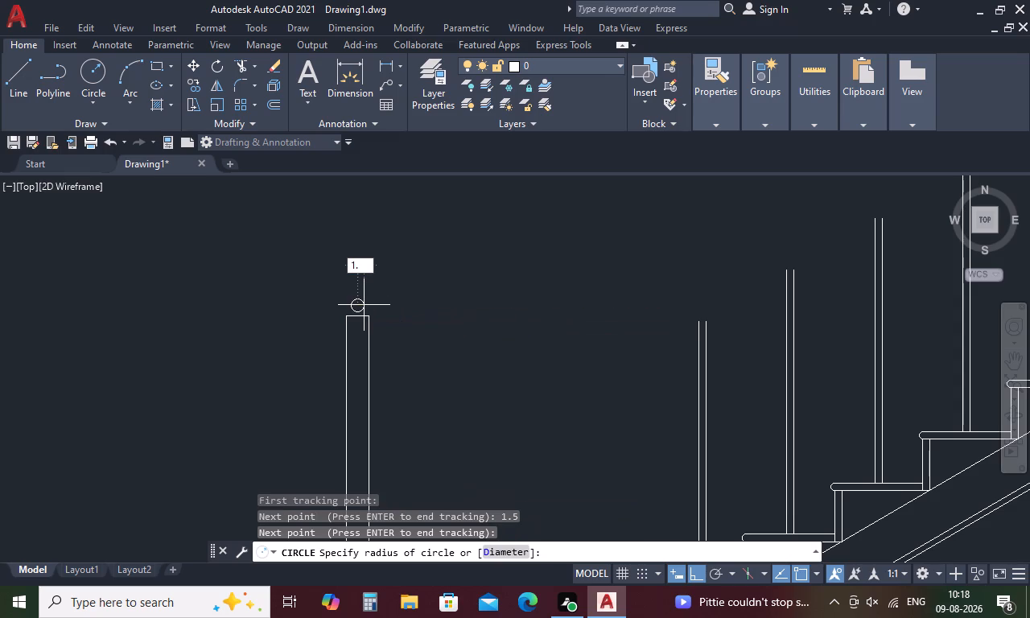
text(5)
key(space)
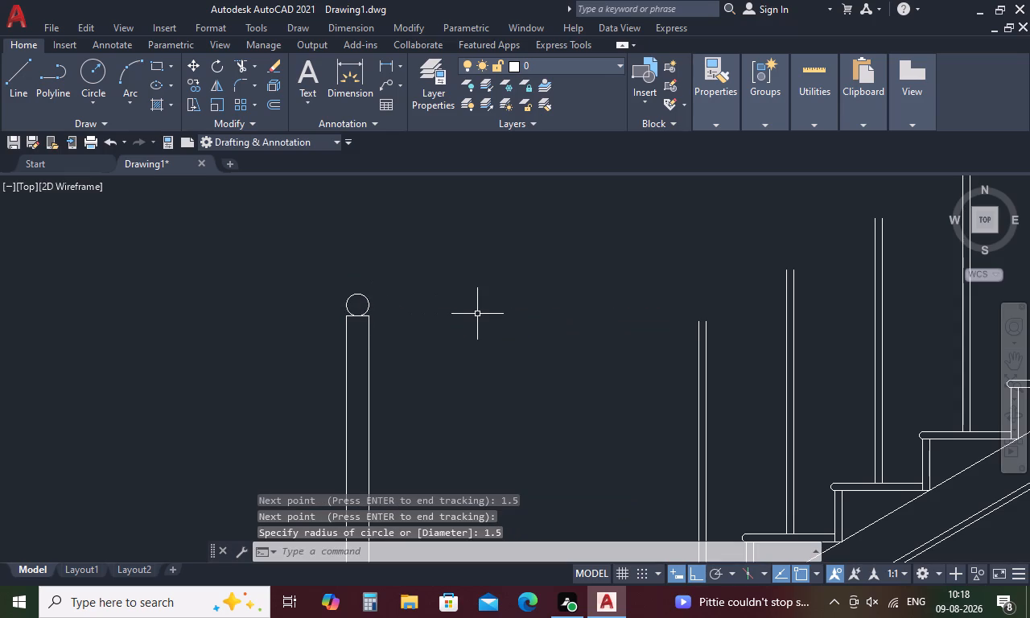
Copy the post with its ball cap from its bottom midpoint to the midpoint of the lowest tread's top.
scroll(477, 314, down, 3)
drag(484, 318, 485, 352)
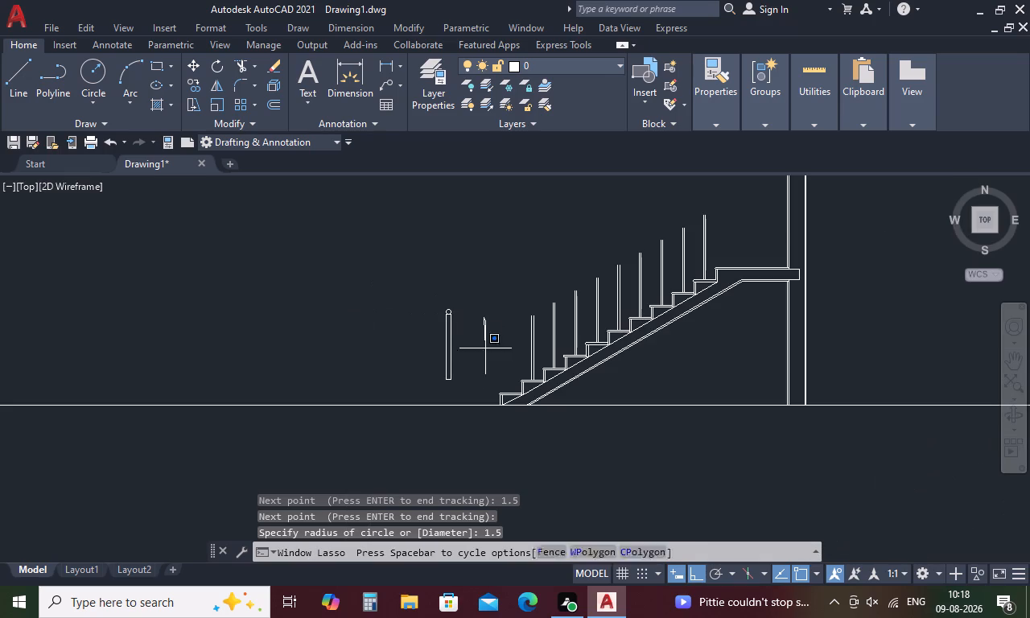
drag(485, 352, 414, 299)
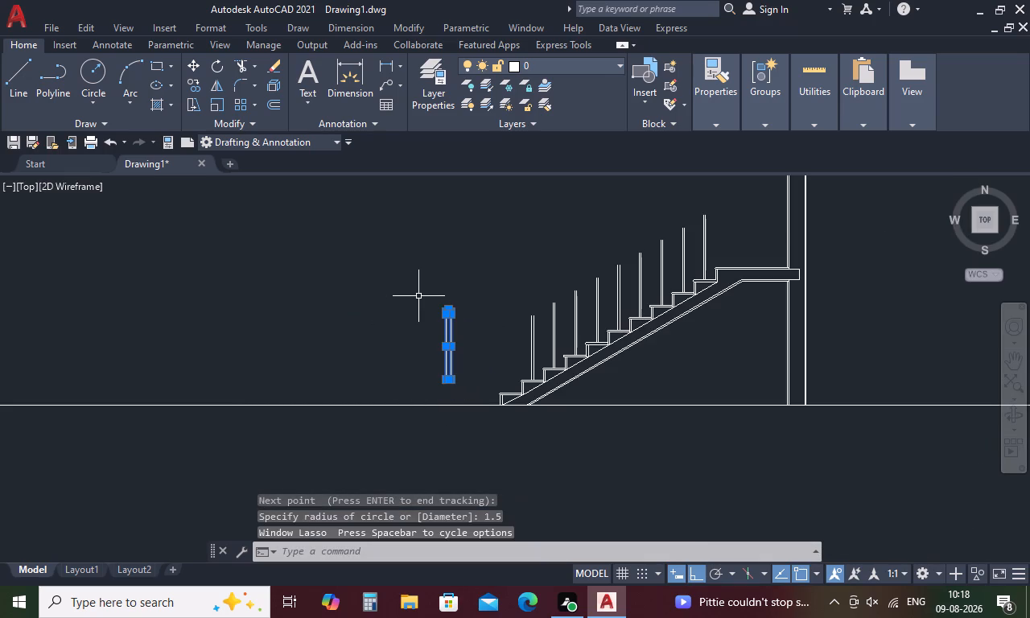
key(Escape)
drag(480, 296, 401, 323)
right_click(420, 297)
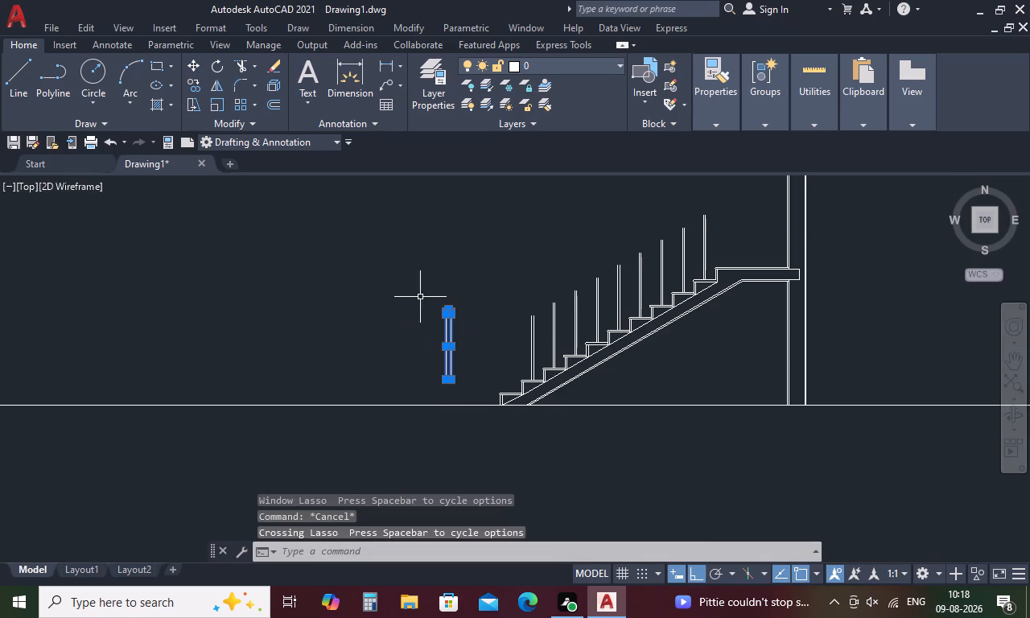
click(501, 348)
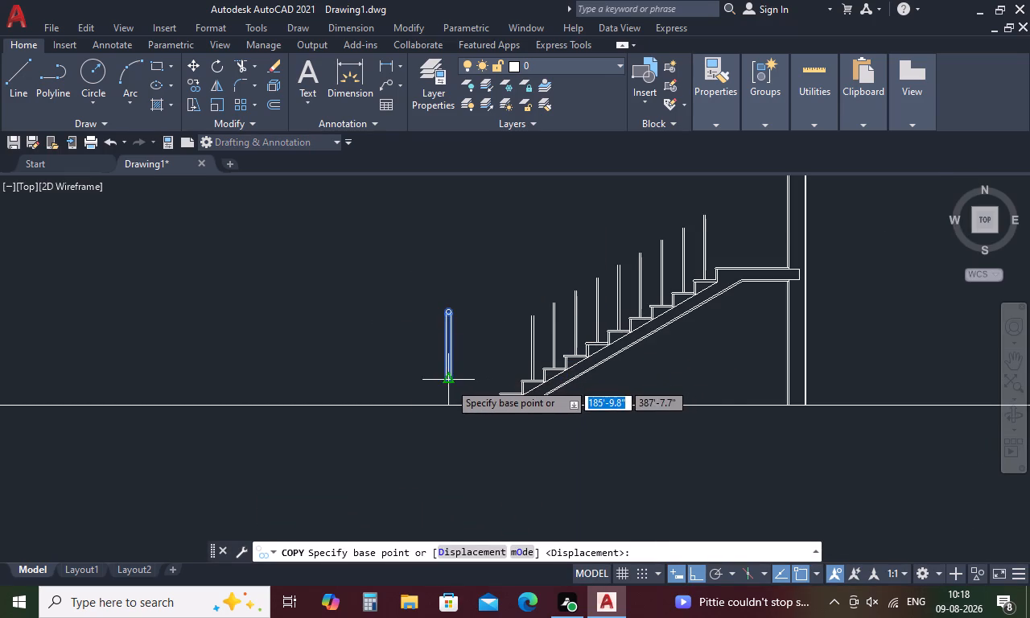
scroll(449, 382, up, 3)
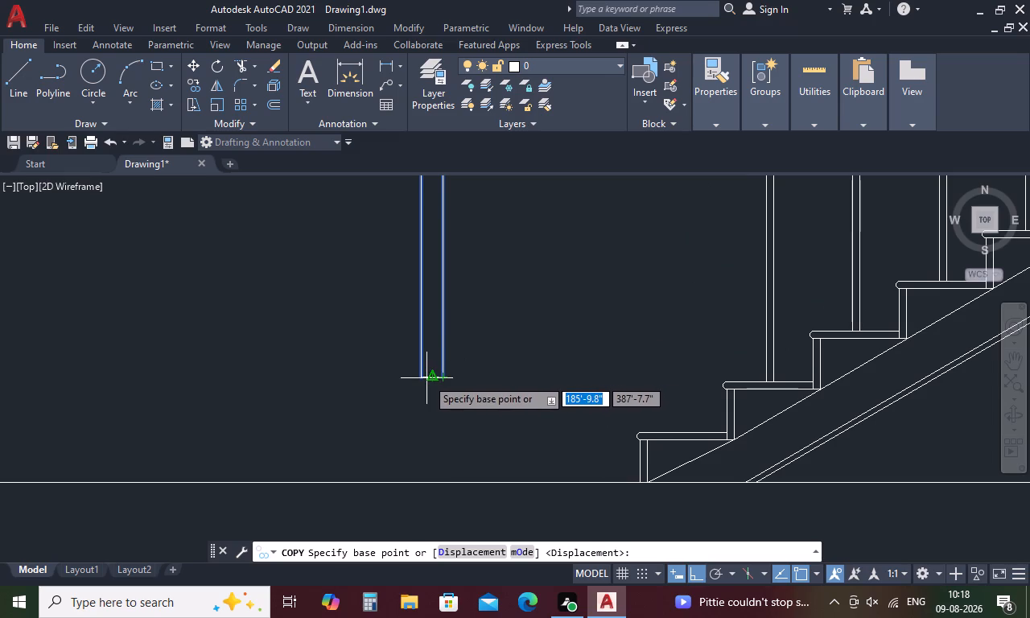
click(431, 378)
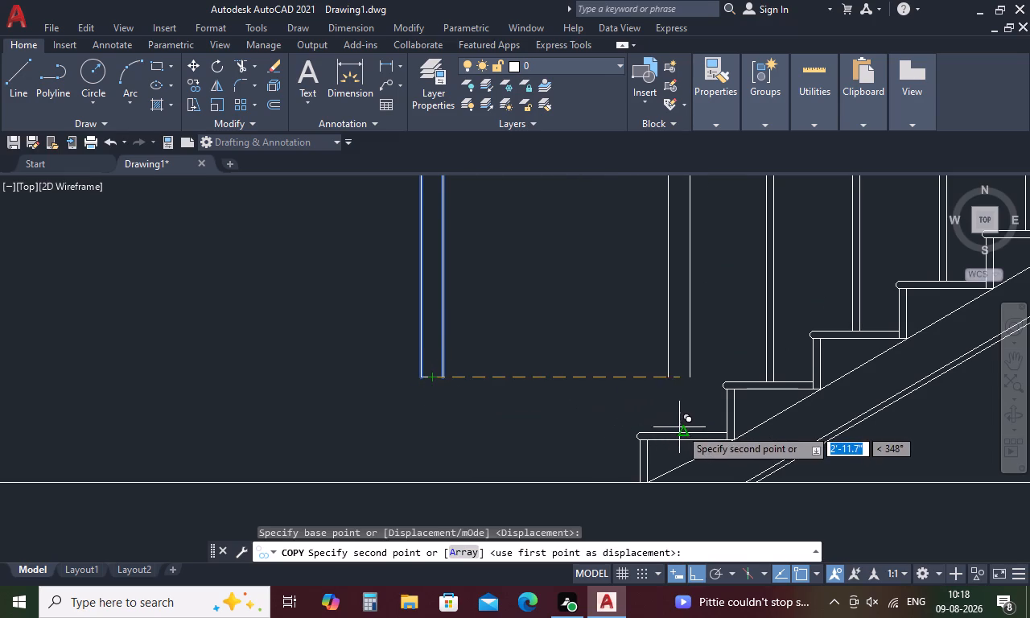
click(680, 428)
Place another copy of the capped post on the landing's top surface, close to its nosing.
scroll(606, 371, down, 3)
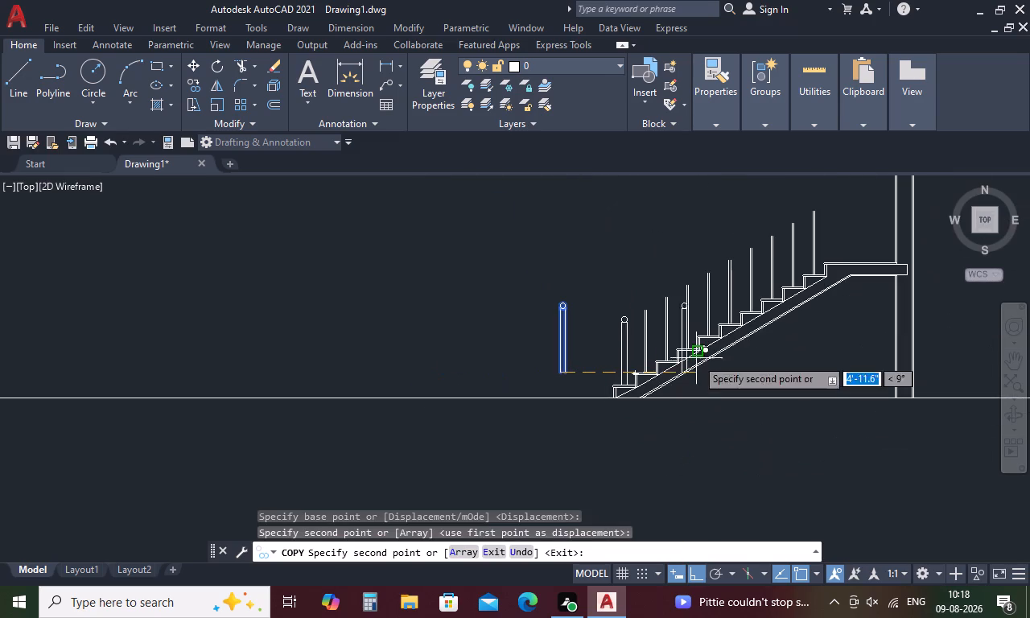
middle_drag(786, 338, 536, 387)
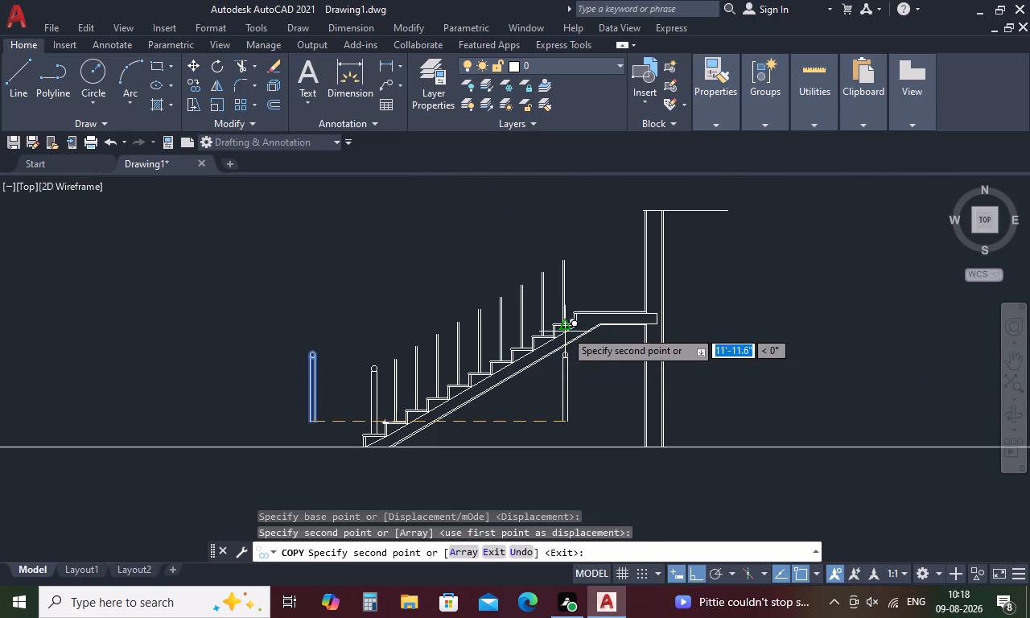
scroll(591, 303, up, 4)
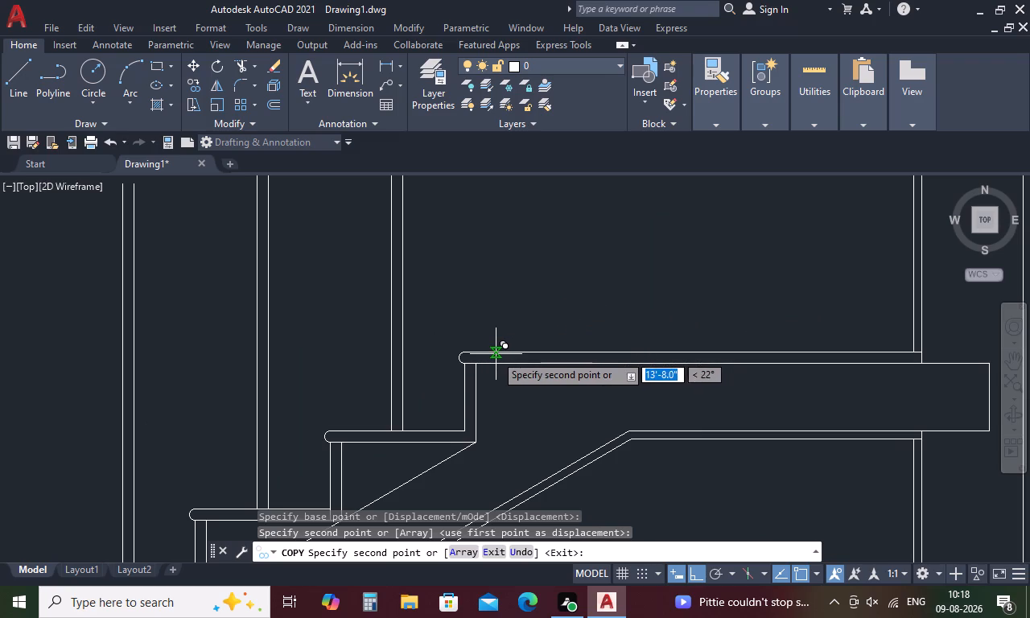
click(488, 352)
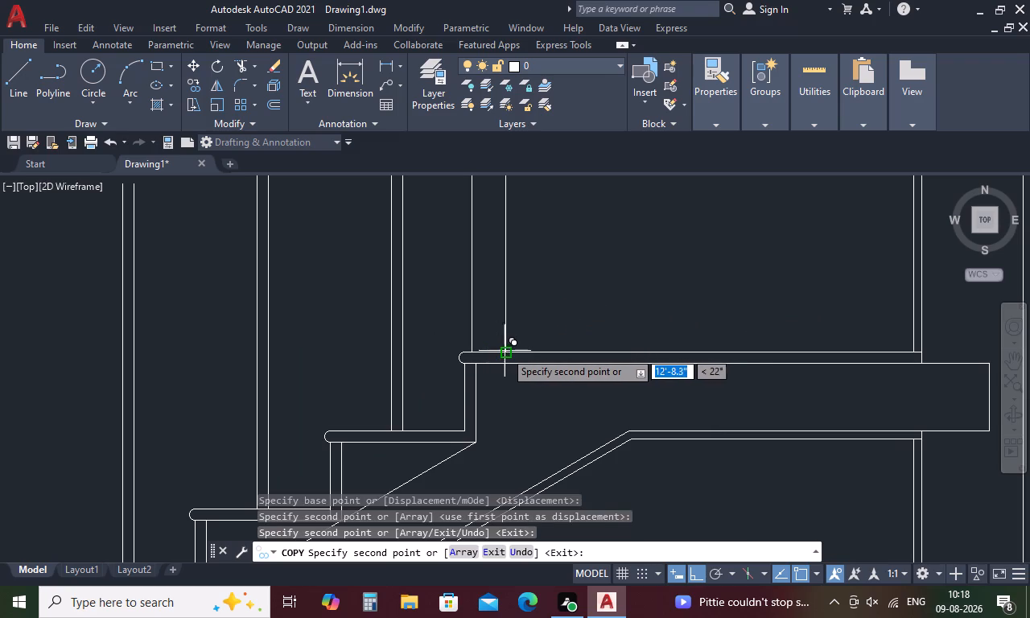
key(Escape)
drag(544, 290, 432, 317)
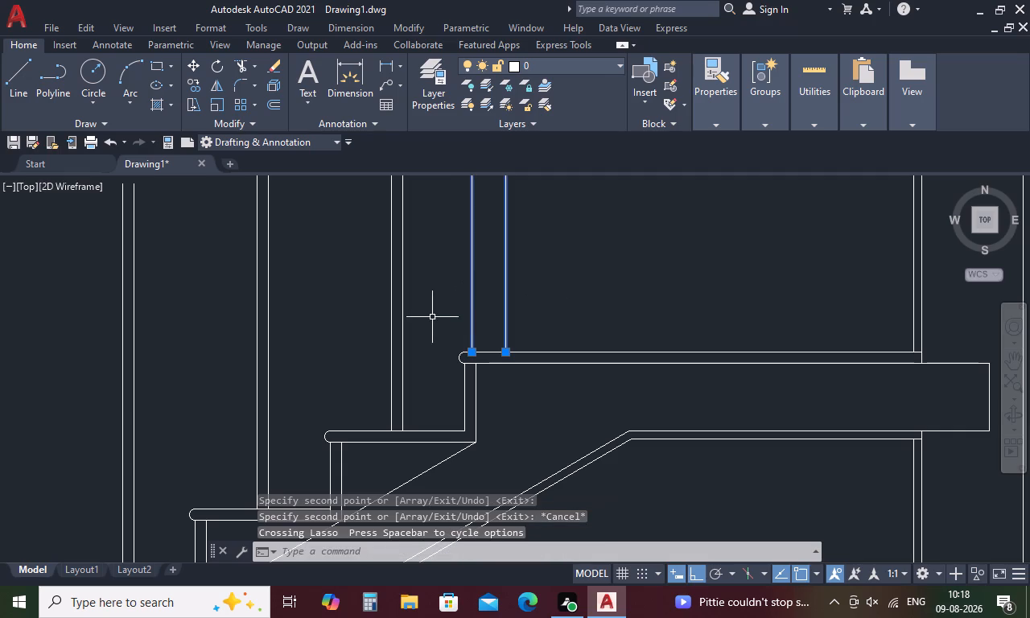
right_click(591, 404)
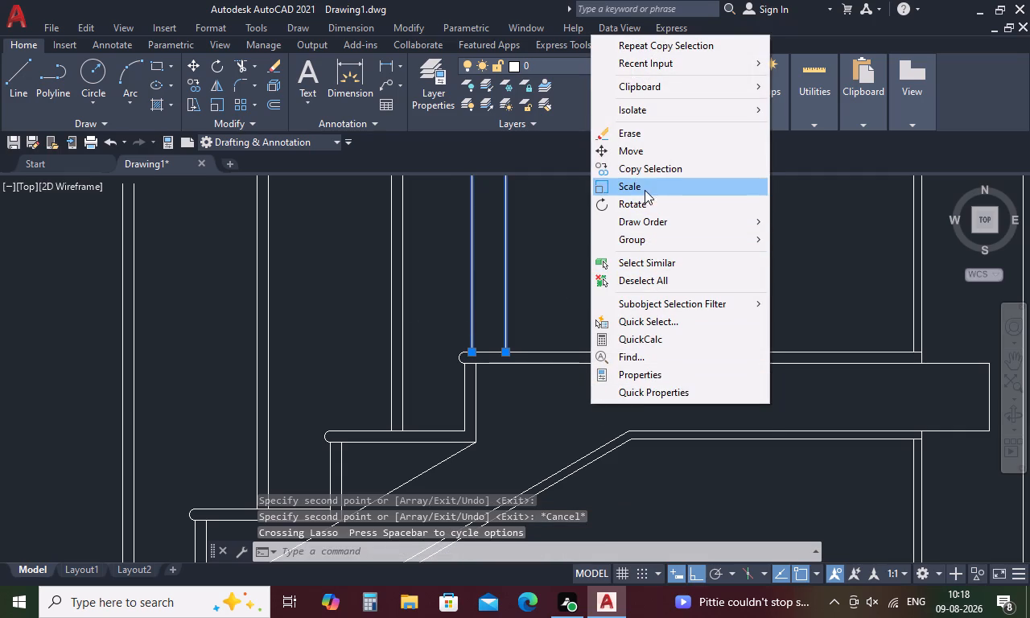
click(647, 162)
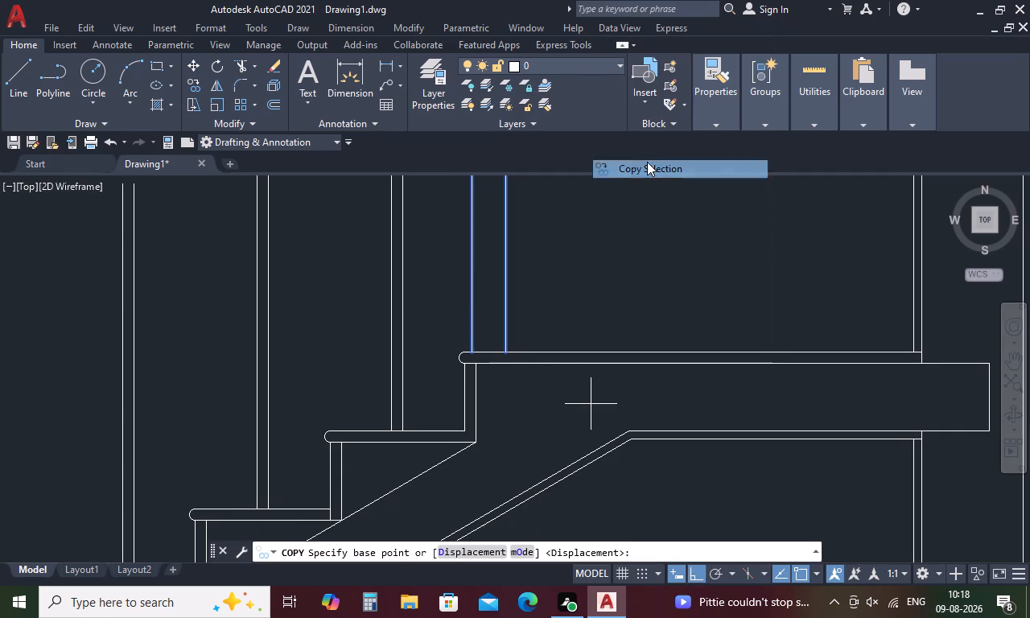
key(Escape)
Move the whole capped landing post about 0.9" horizontally along the landing, away from the nosing.
drag(591, 255, 455, 305)
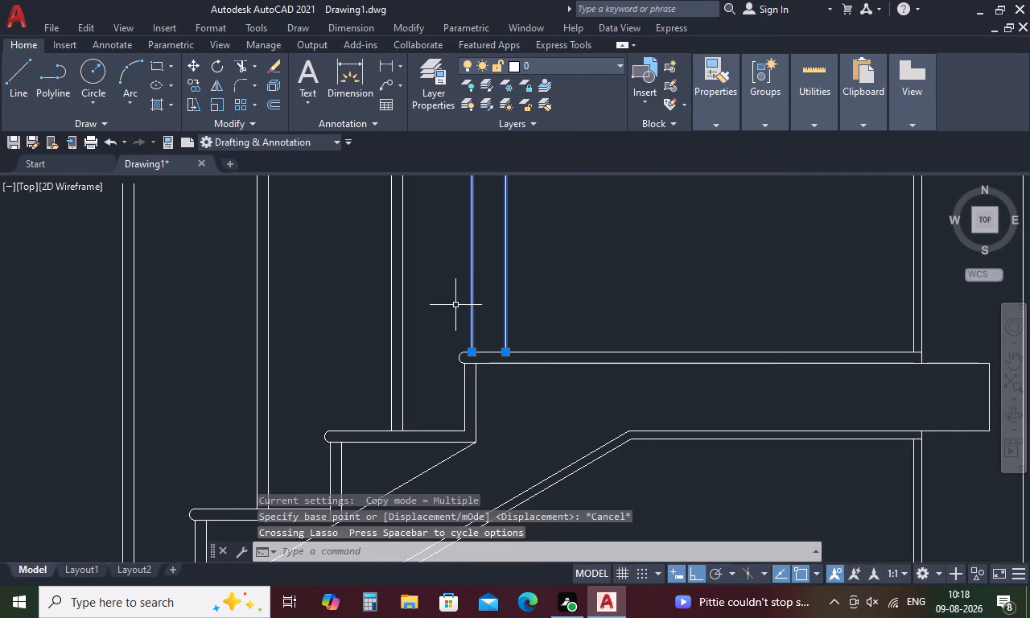
scroll(583, 284, down, 3)
drag(598, 209, 544, 208)
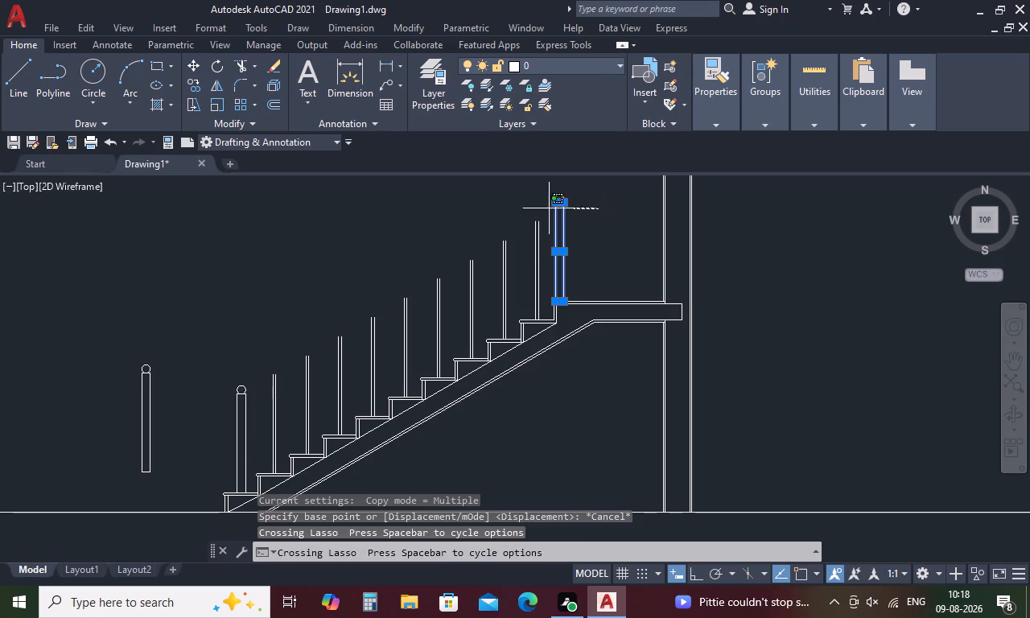
drag(544, 208, 549, 178)
right_click(628, 227)
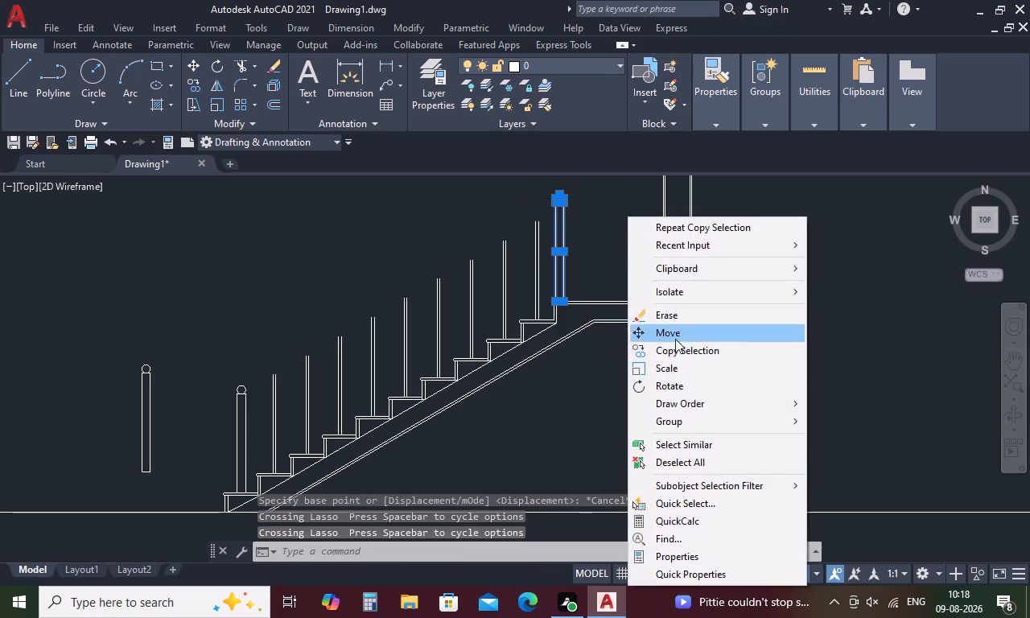
click(682, 331)
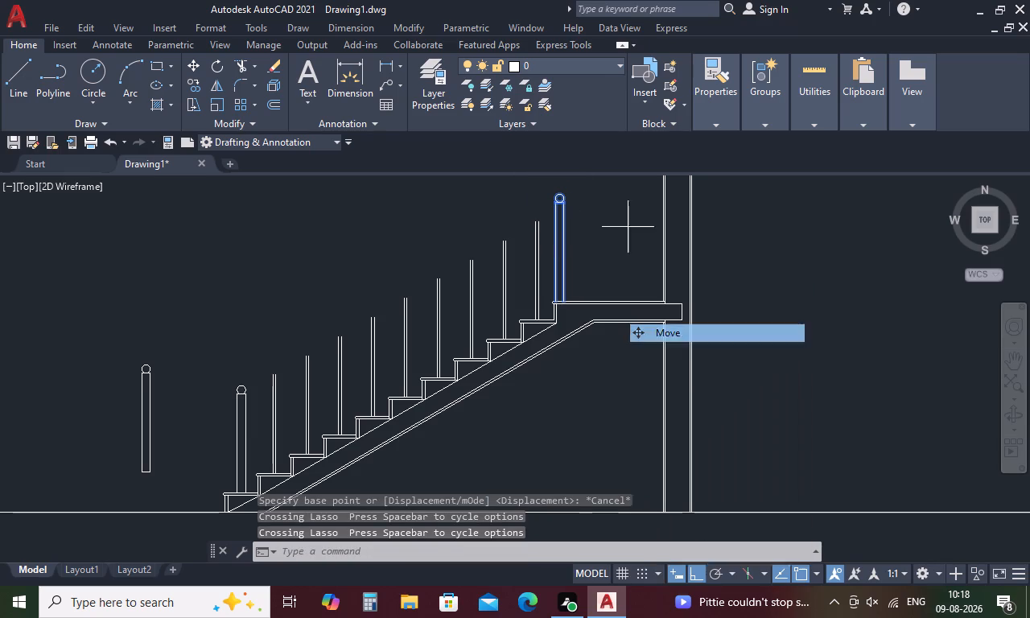
scroll(575, 290, up, 5)
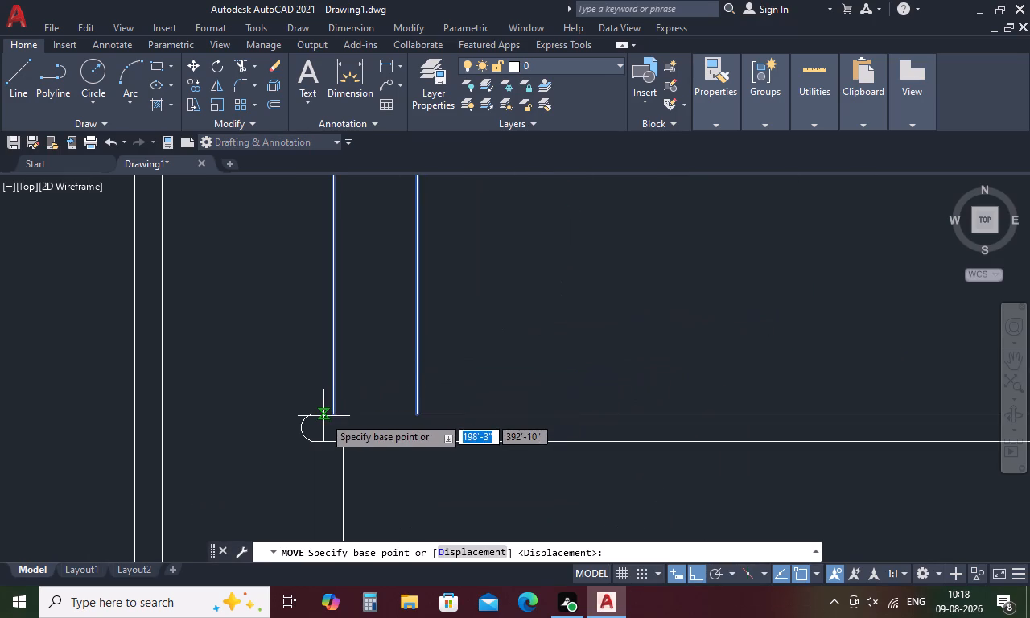
click(336, 415)
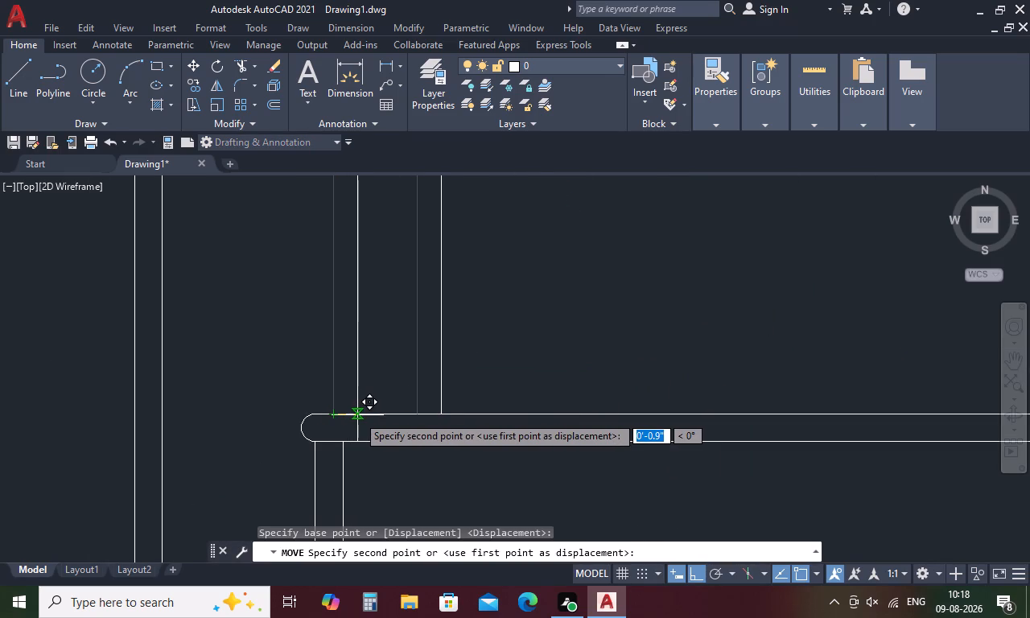
click(358, 415)
scroll(383, 406, down, 4)
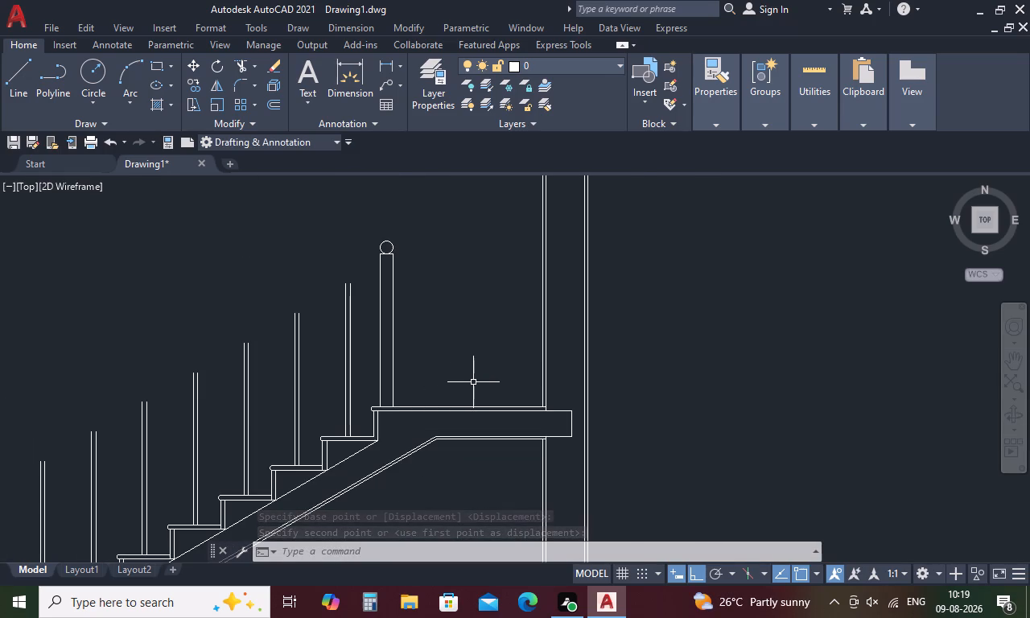
key(Escape)
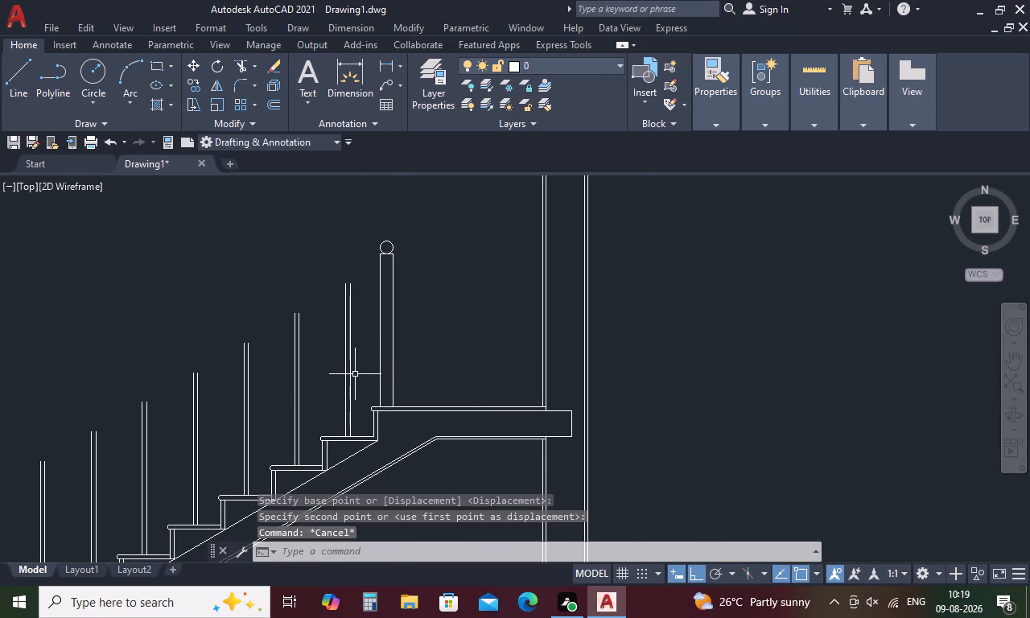
Build a 1" wide landing baluster by offsetting the post's edge 1' away from the nosing, and offsetting that line 1" further.
drag(360, 367, 321, 385)
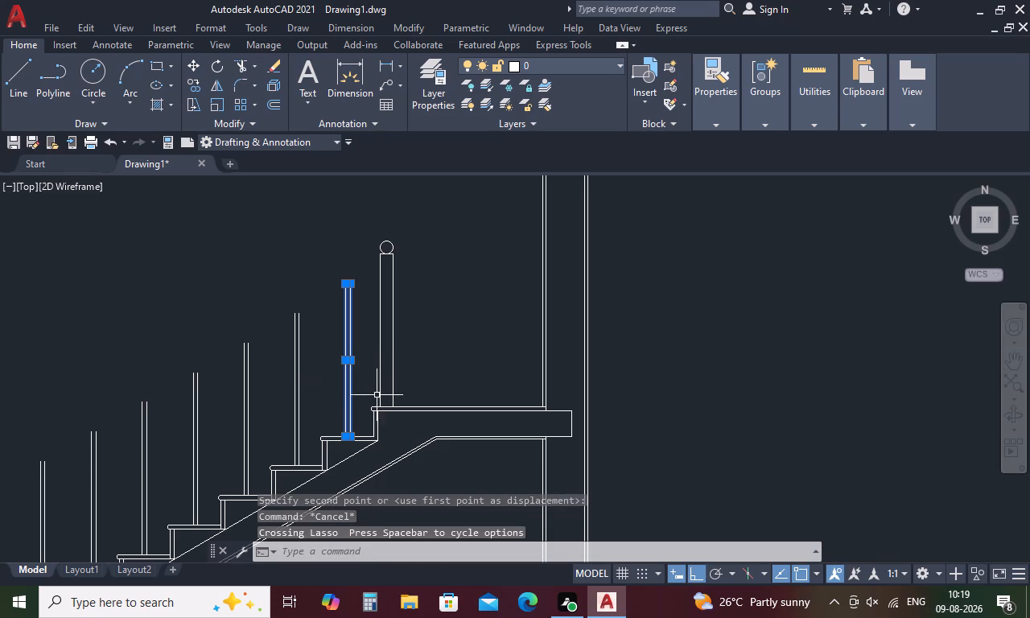
key(Escape)
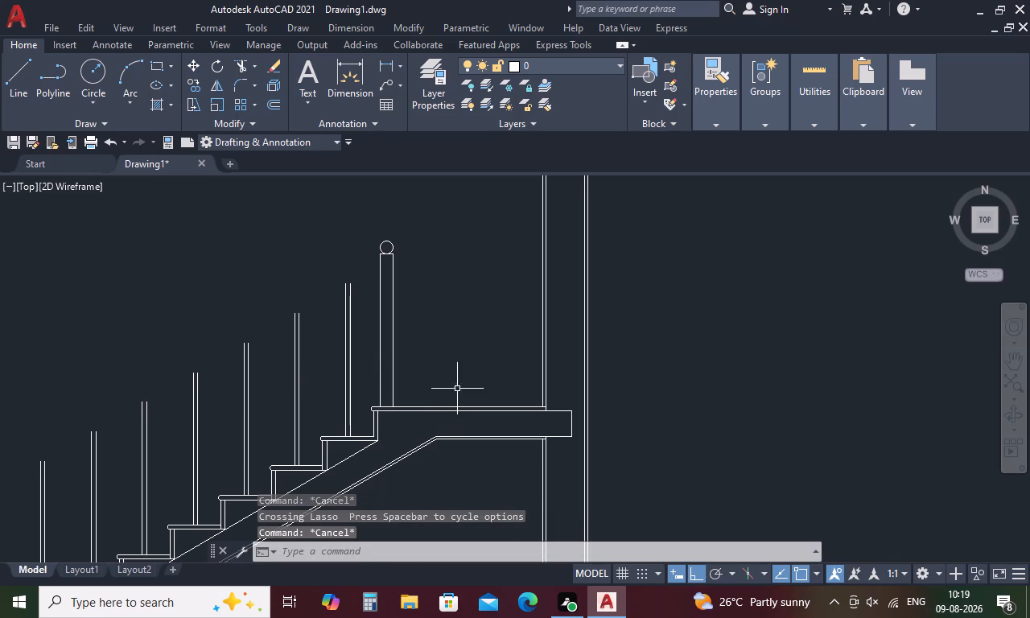
text(o)
key(space)
key(1)
key(apostrophe)
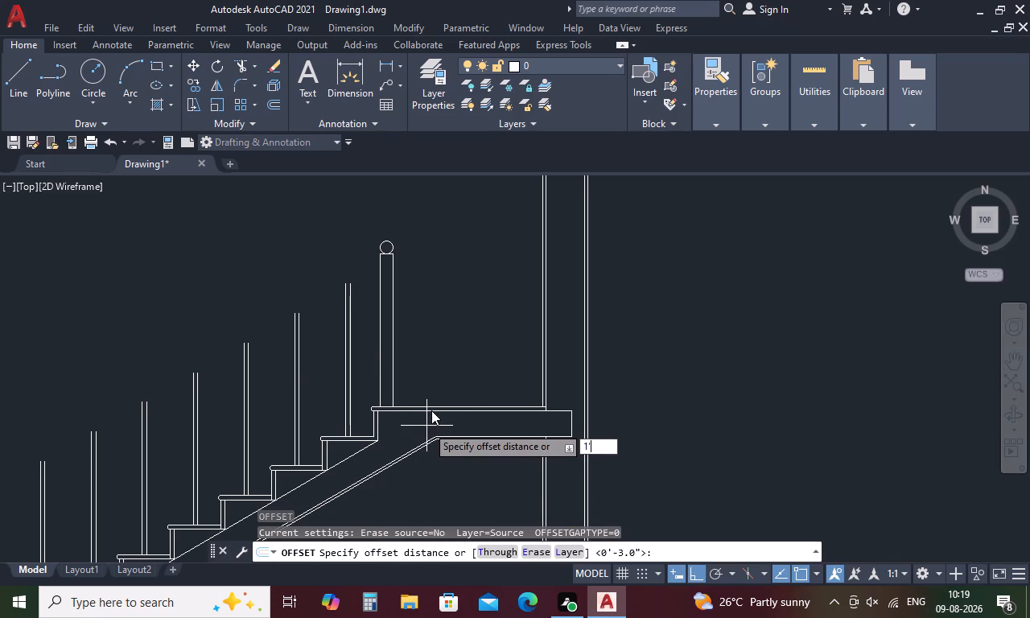
key(space)
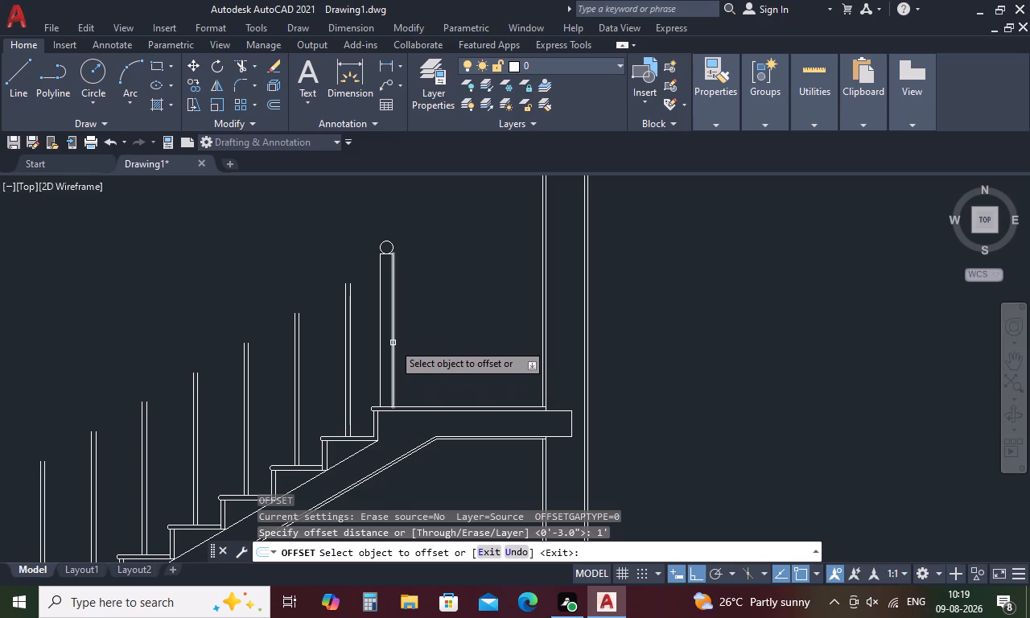
click(393, 343)
click(441, 343)
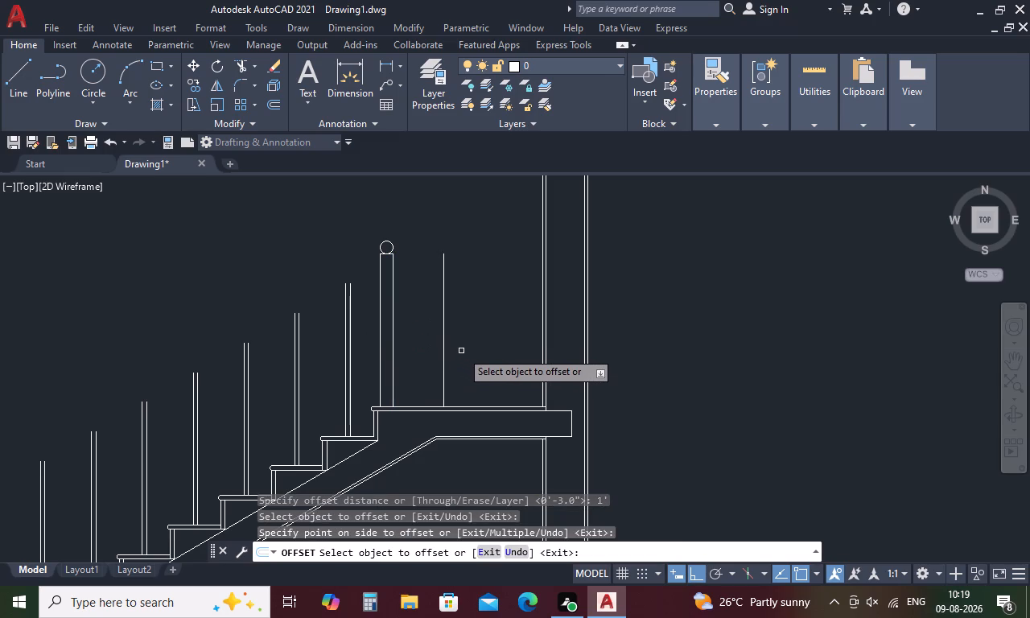
key(space)
key(space)
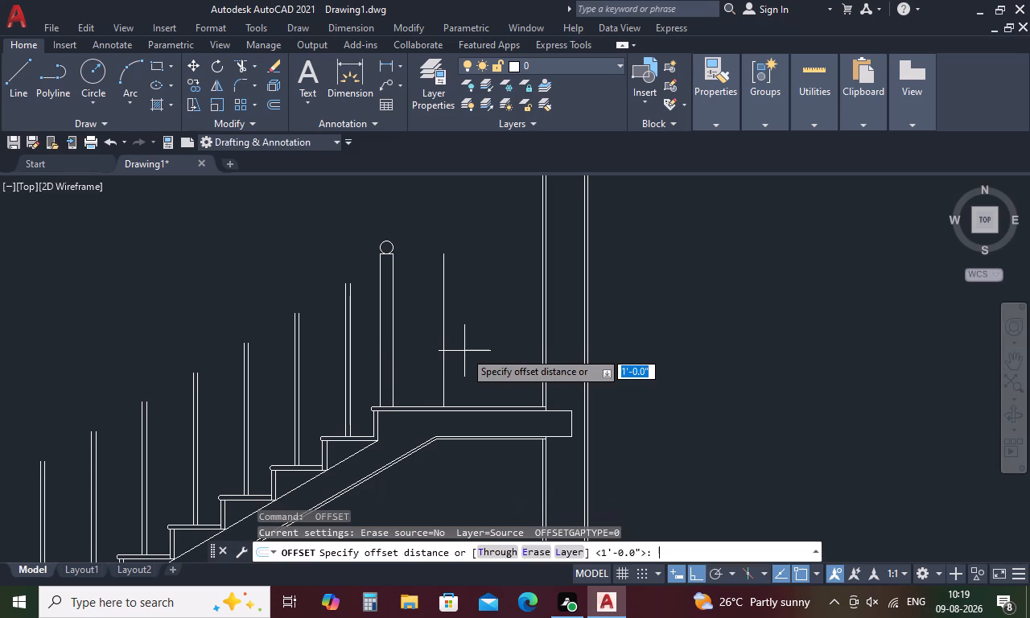
key(1)
key(space)
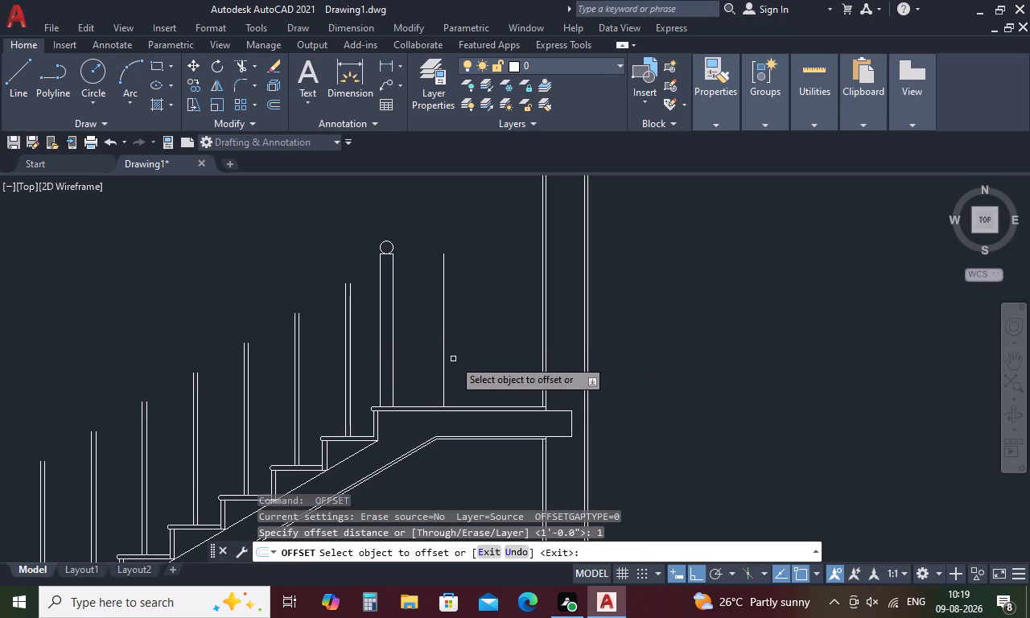
click(443, 373)
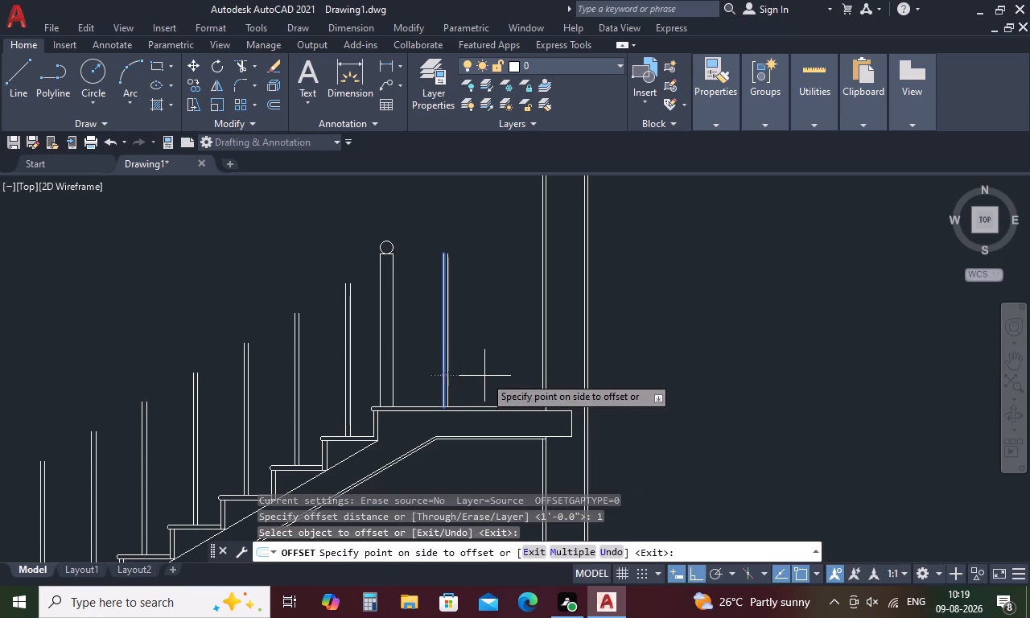
click(484, 376)
key(space)
Add a second landing baluster toward the wall, offsetting the first baluster's far line 1' and the new line by 1".
key(space)
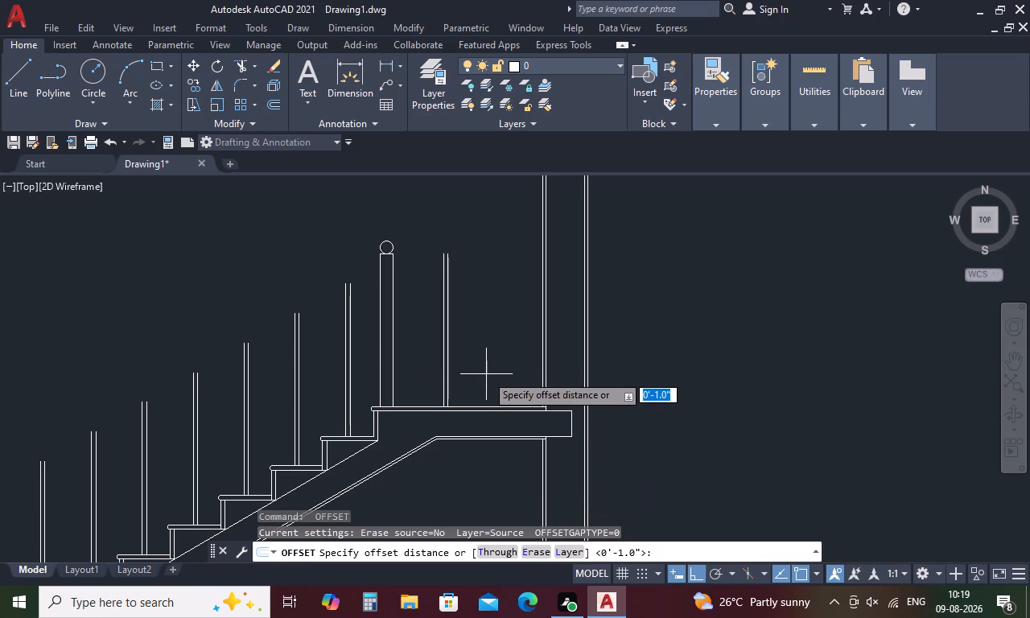
text(1')
key(space)
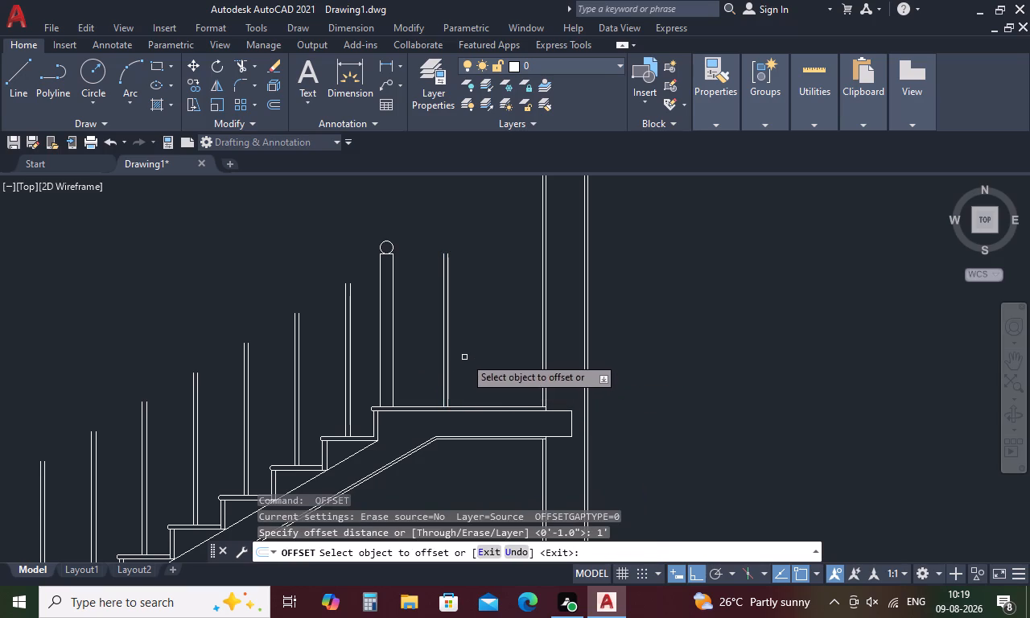
click(449, 343)
click(470, 342)
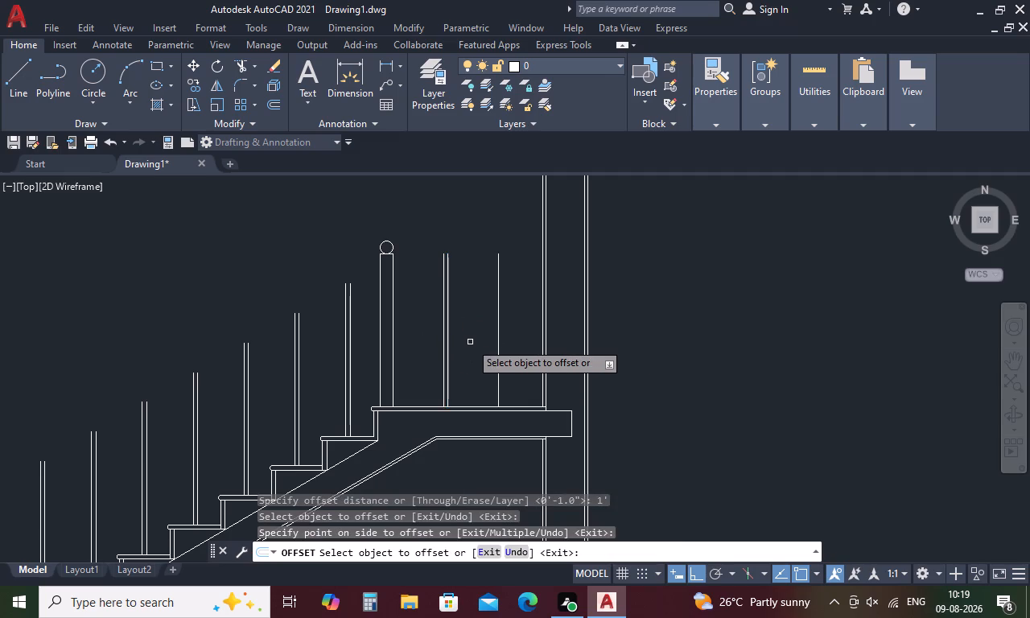
key(space)
key(space)
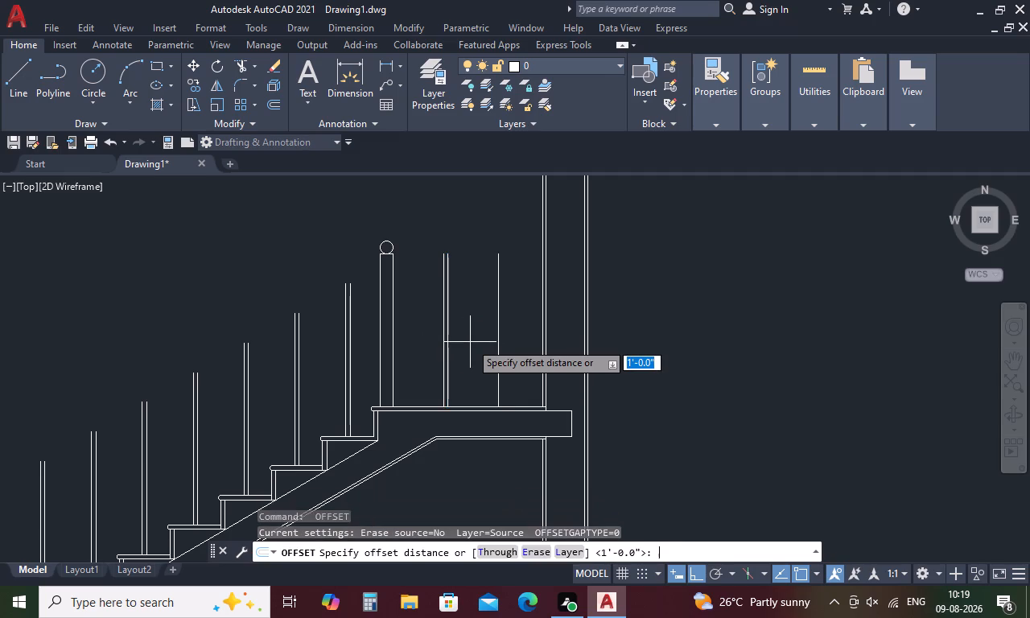
text(1)
key(space)
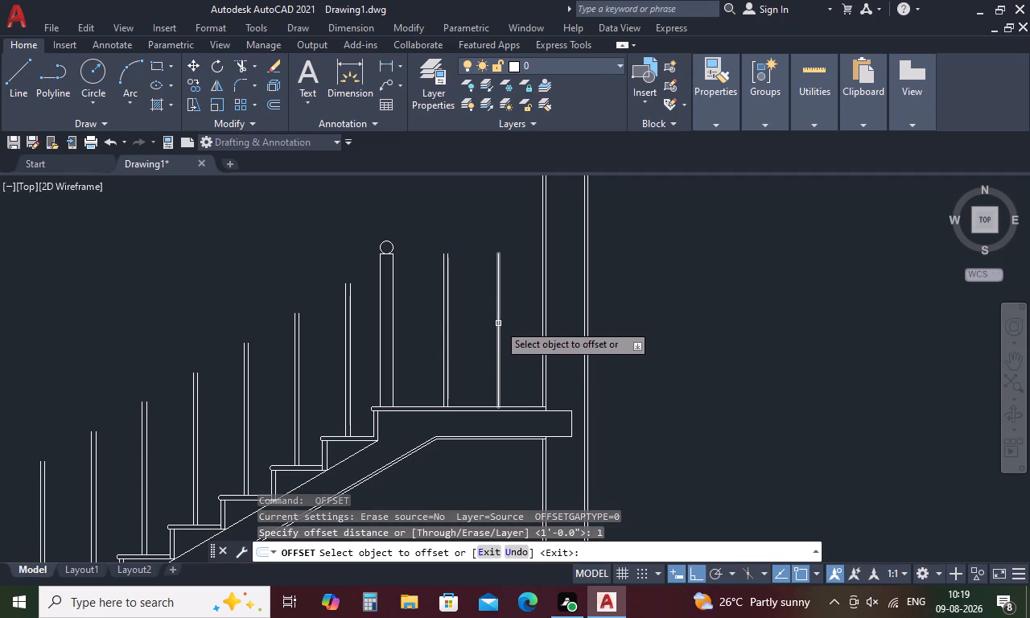
click(499, 323)
click(523, 322)
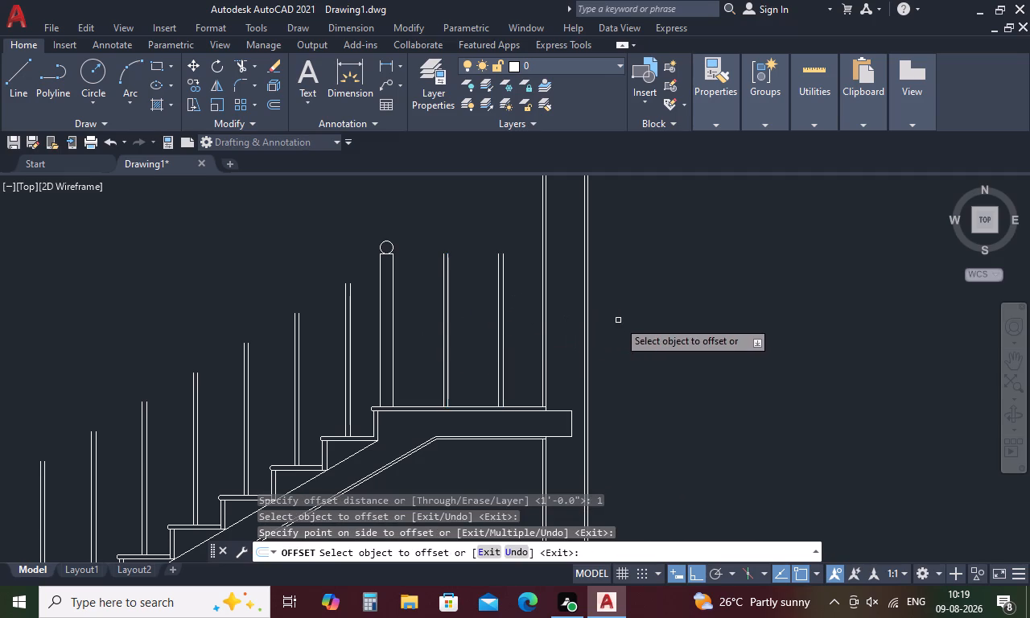
key(Escape)
Delete the ball-cap circle from the freestanding post beside the stair.
scroll(615, 331, down, 3)
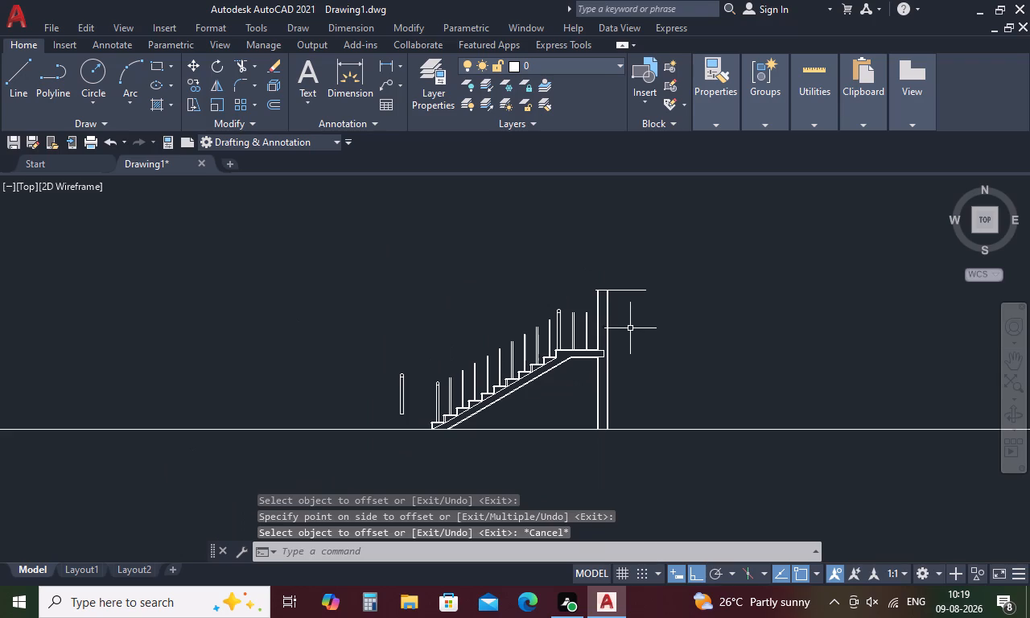
scroll(571, 290, up, 3)
middle_drag(574, 287, 579, 253)
scroll(575, 251, down, 1)
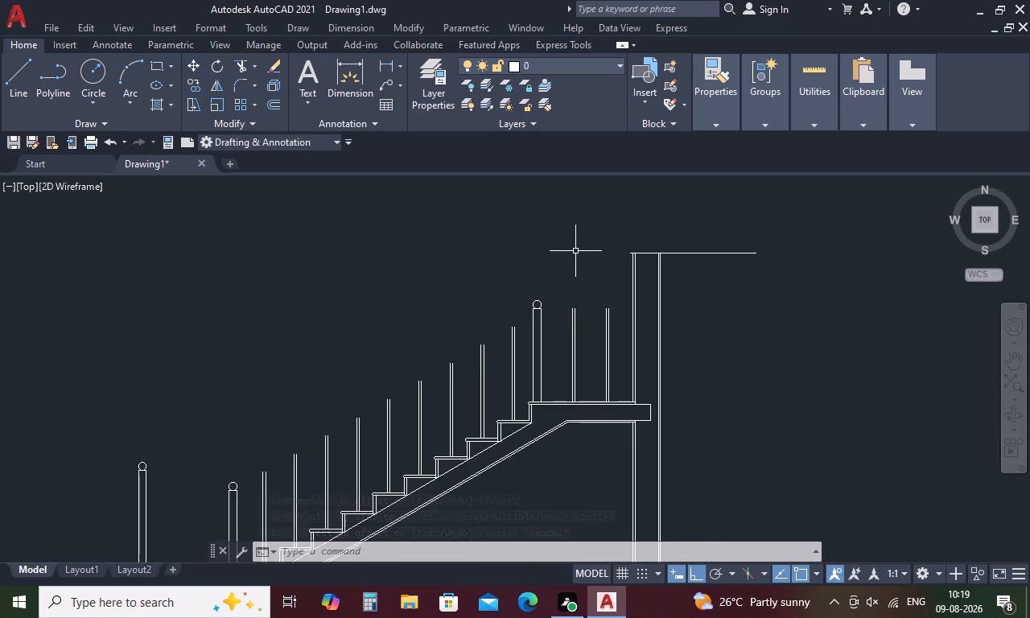
key(Escape)
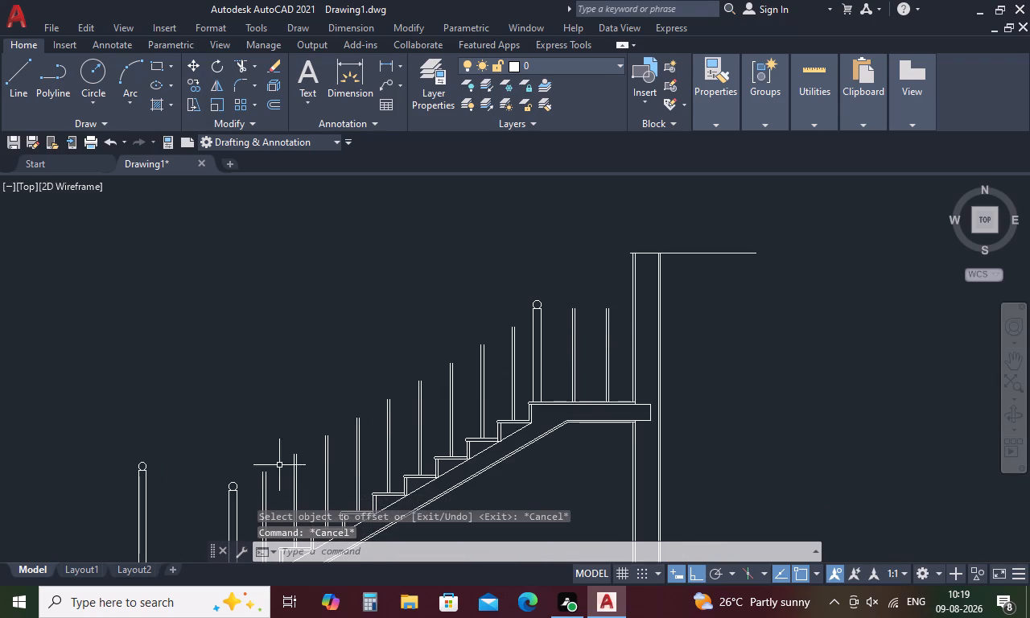
middle_drag(257, 439, 314, 322)
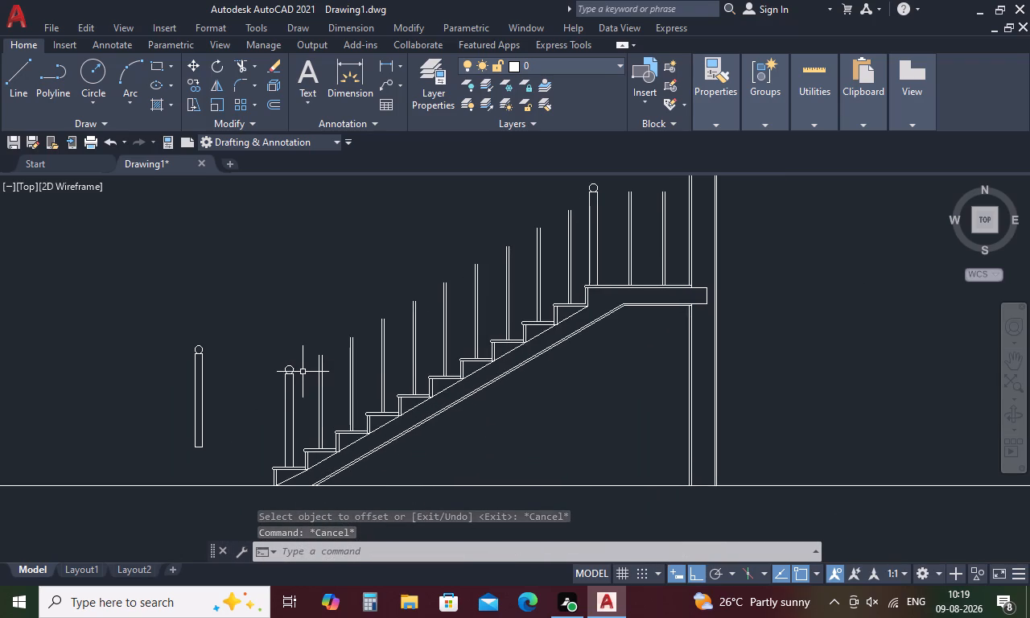
click(200, 349)
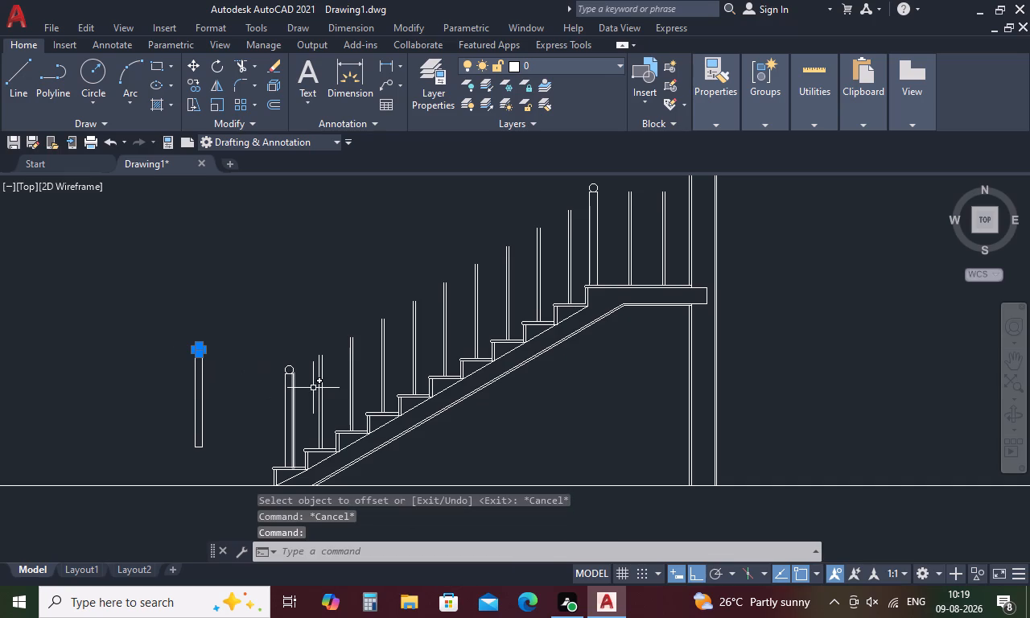
key(Delete)
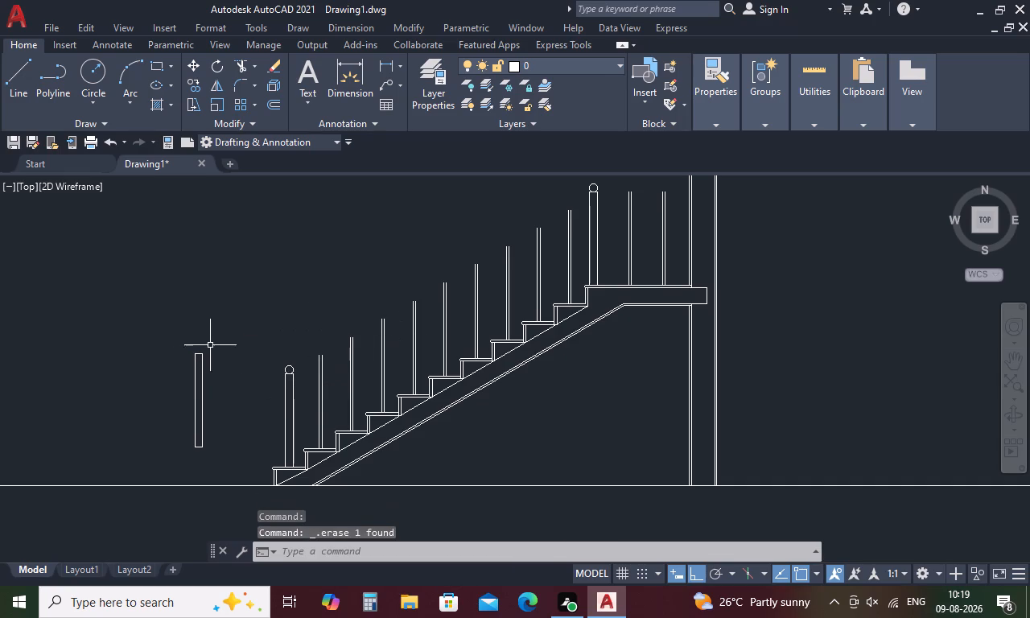
Draw a circle of radius 1.5" centred on the midpoint of the freestanding post's top line.
scroll(201, 350, up, 3)
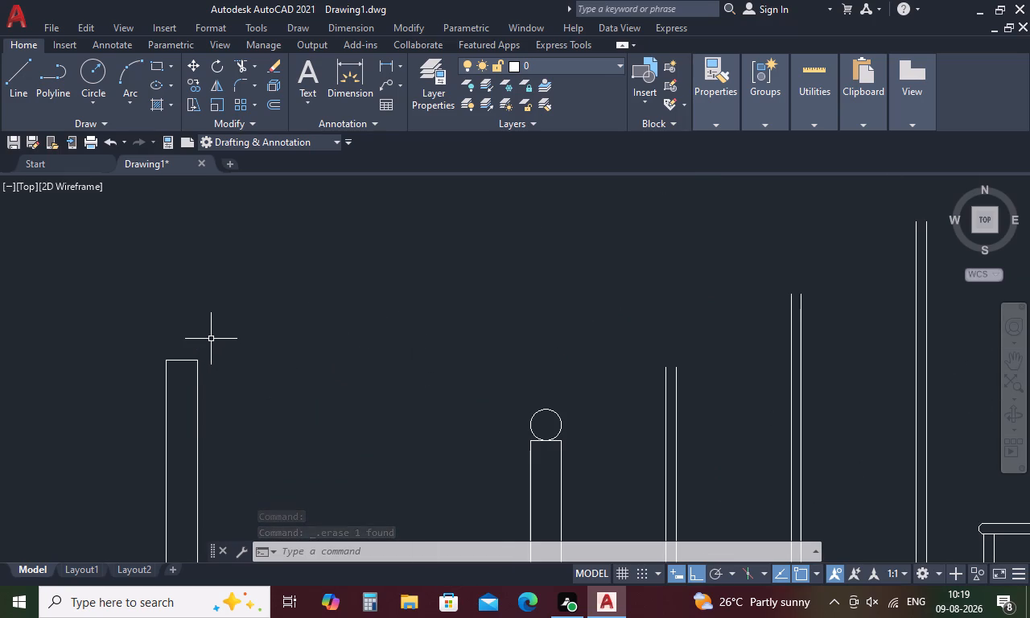
text(c)
key(space)
click(182, 356)
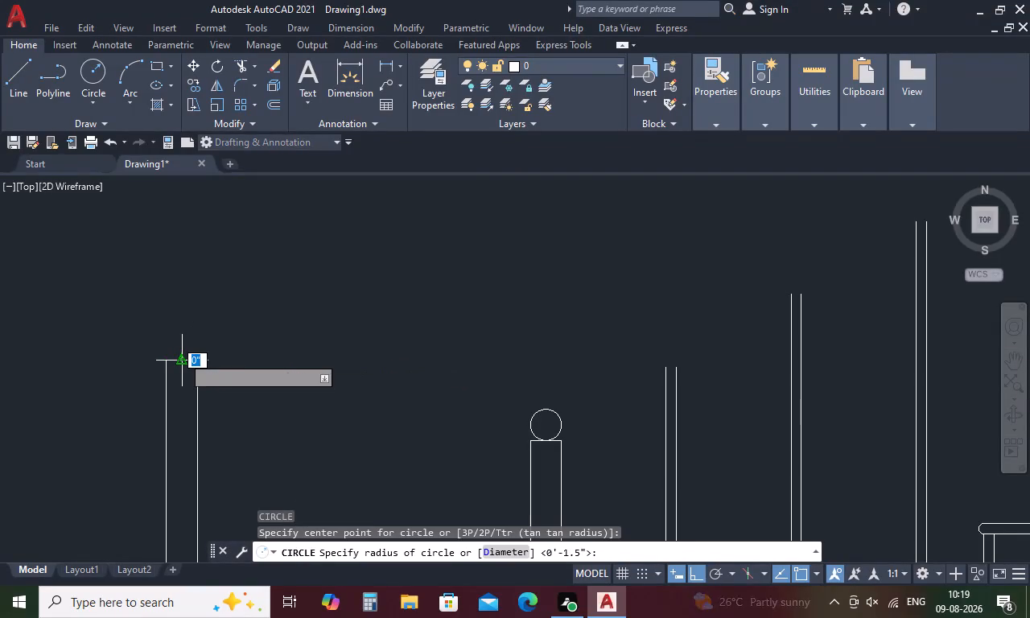
key(1)
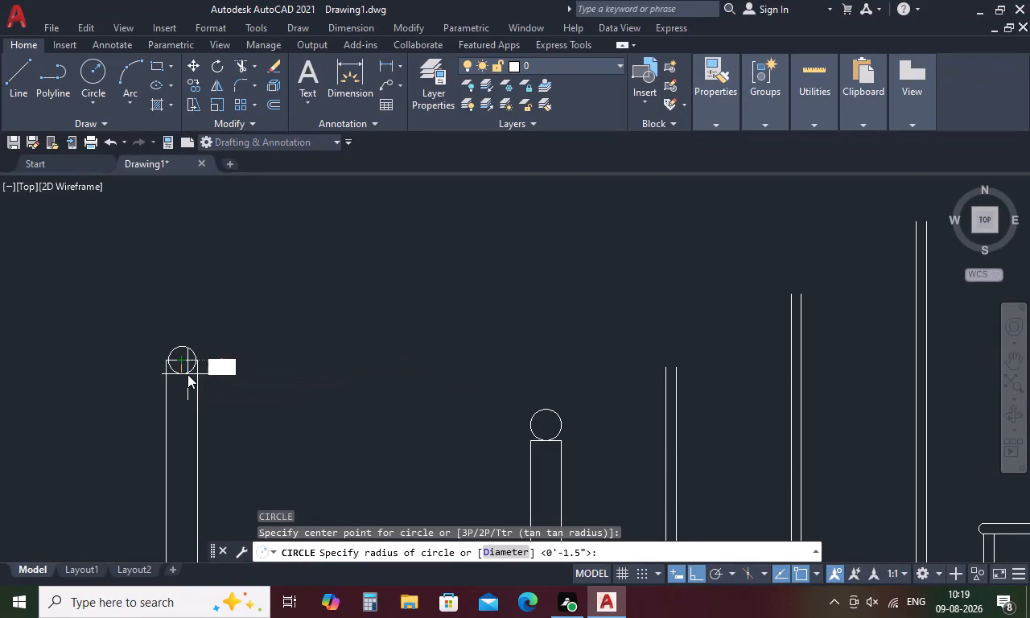
key(period)
key(5)
key(space)
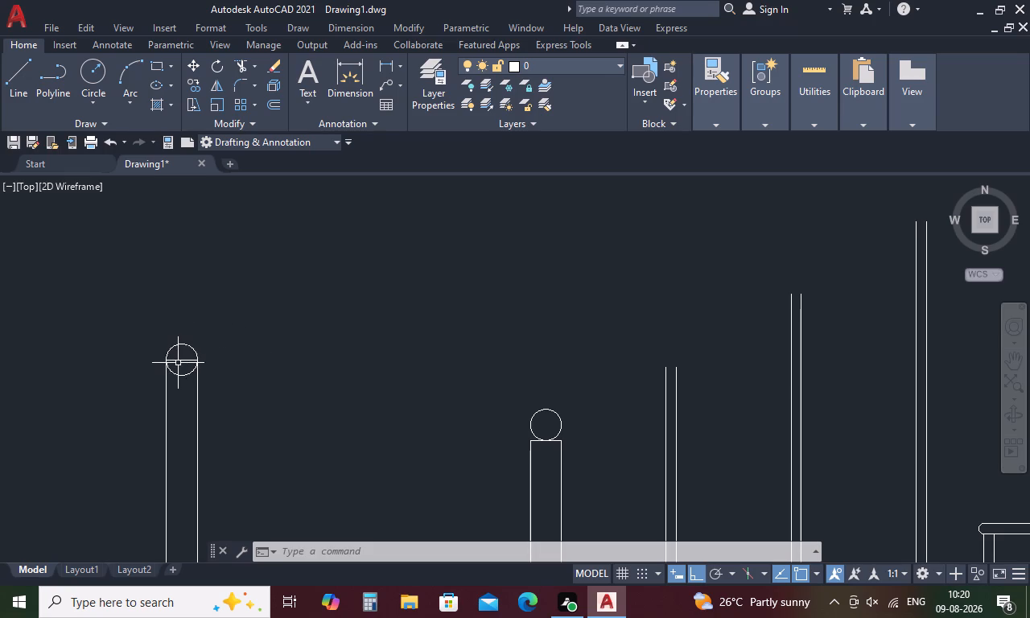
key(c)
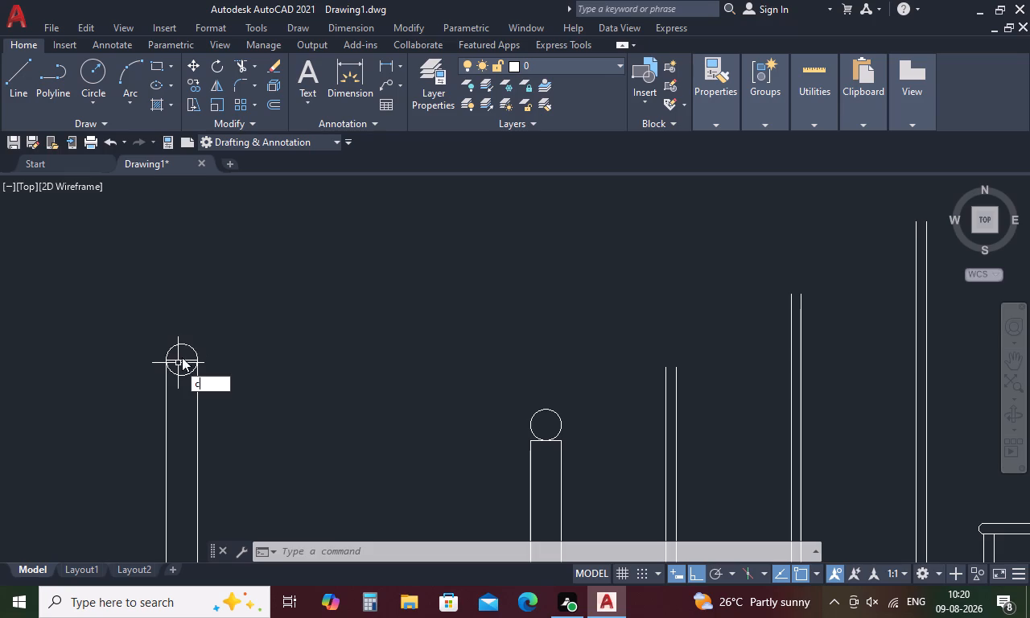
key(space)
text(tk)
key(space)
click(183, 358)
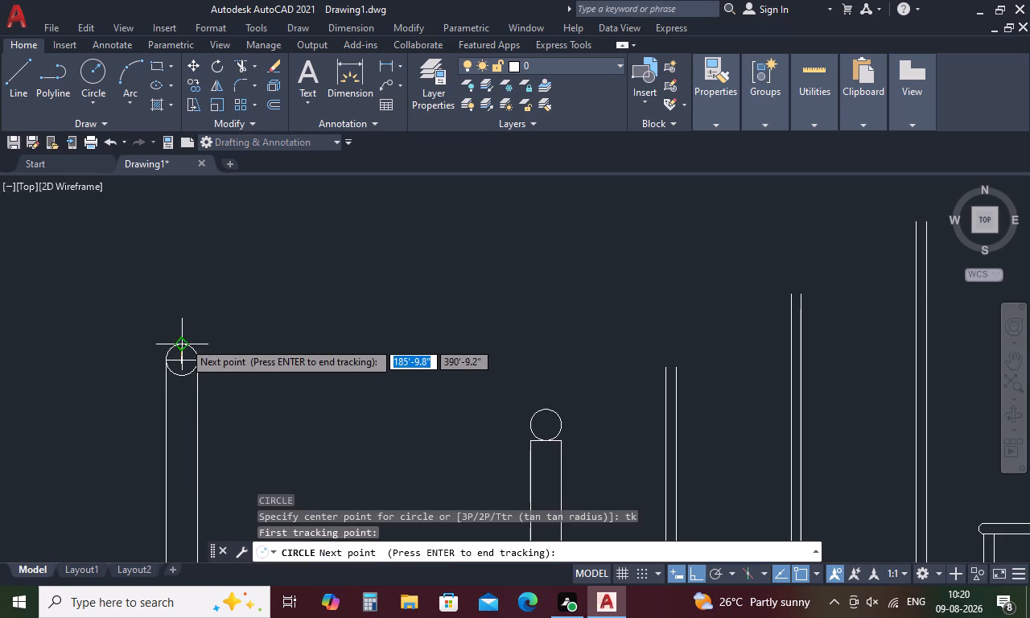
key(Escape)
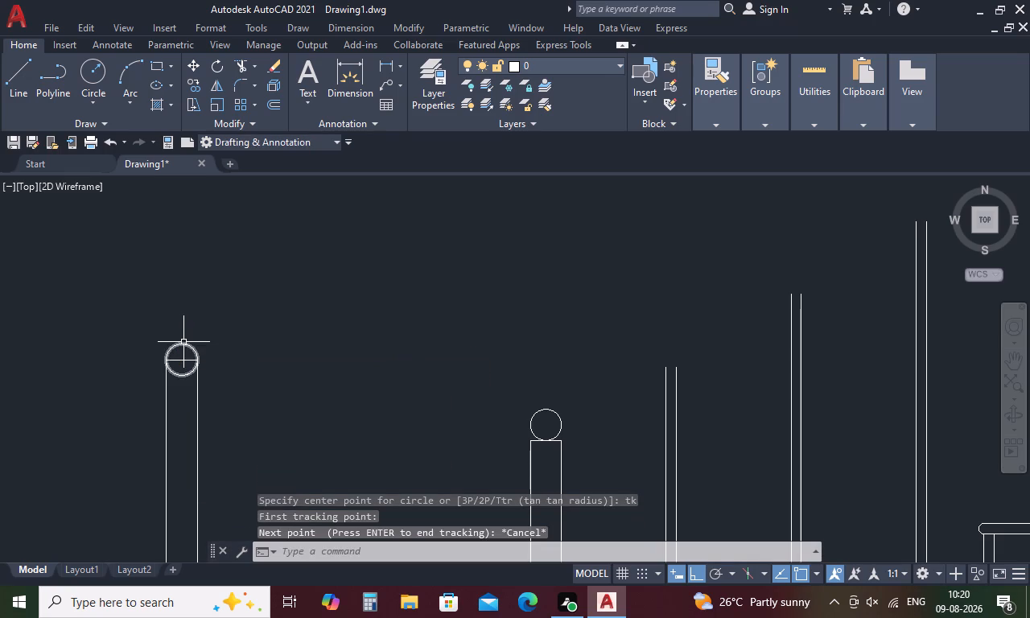
Draw a second circle of radius 1.5" centred on the top quadrant of the circle at the freestanding post's top.
text(c)
key(space)
click(183, 342)
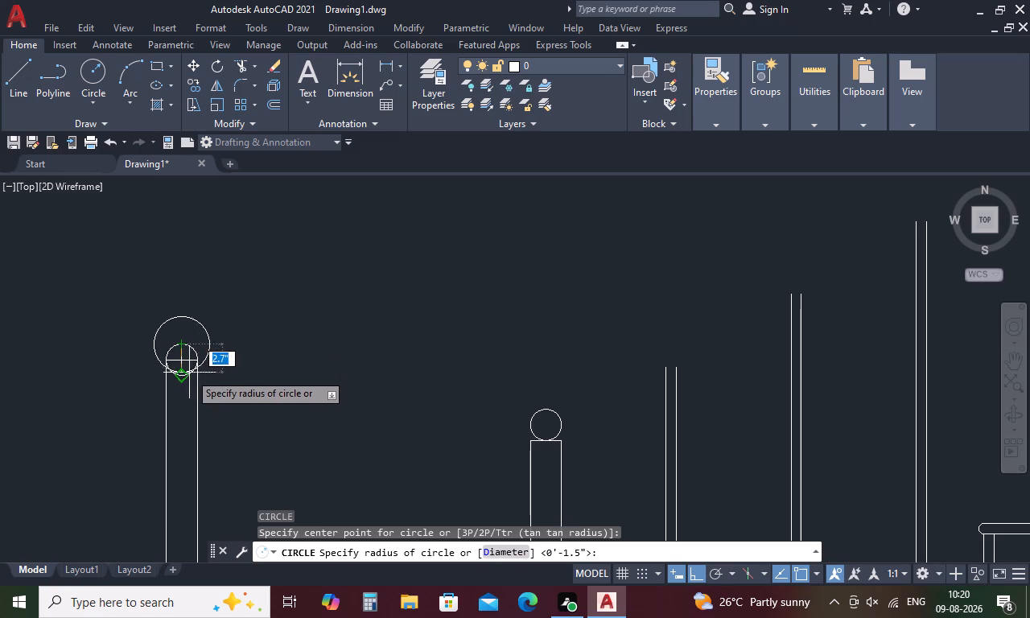
key(1)
key(period)
text(5)
key(space)
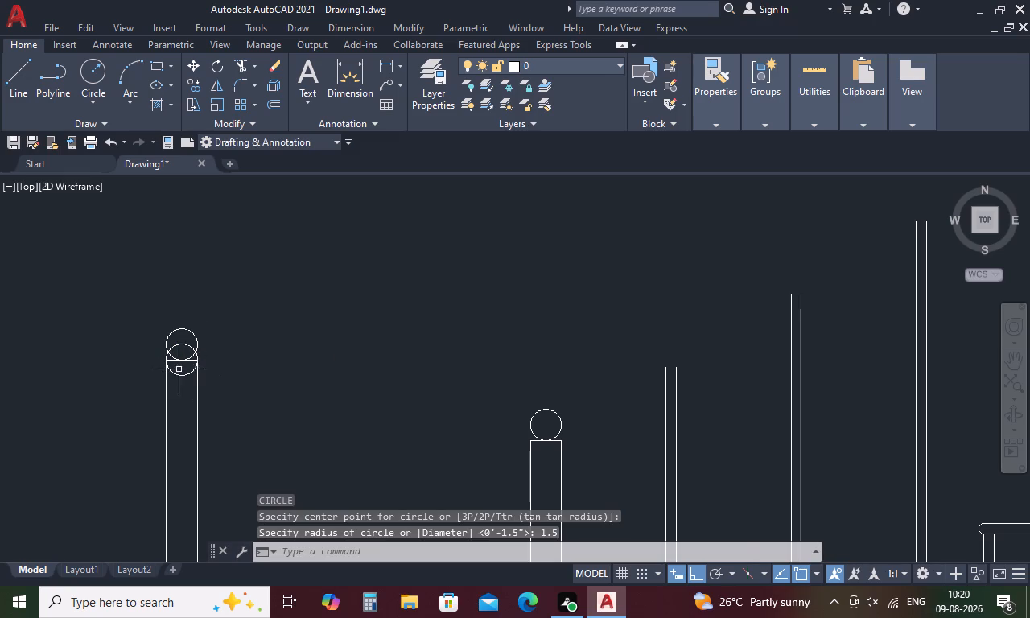
Trim away the portions of the lower circle that lie above the freestanding post's top line.
scroll(163, 366, up, 2)
key(Escape)
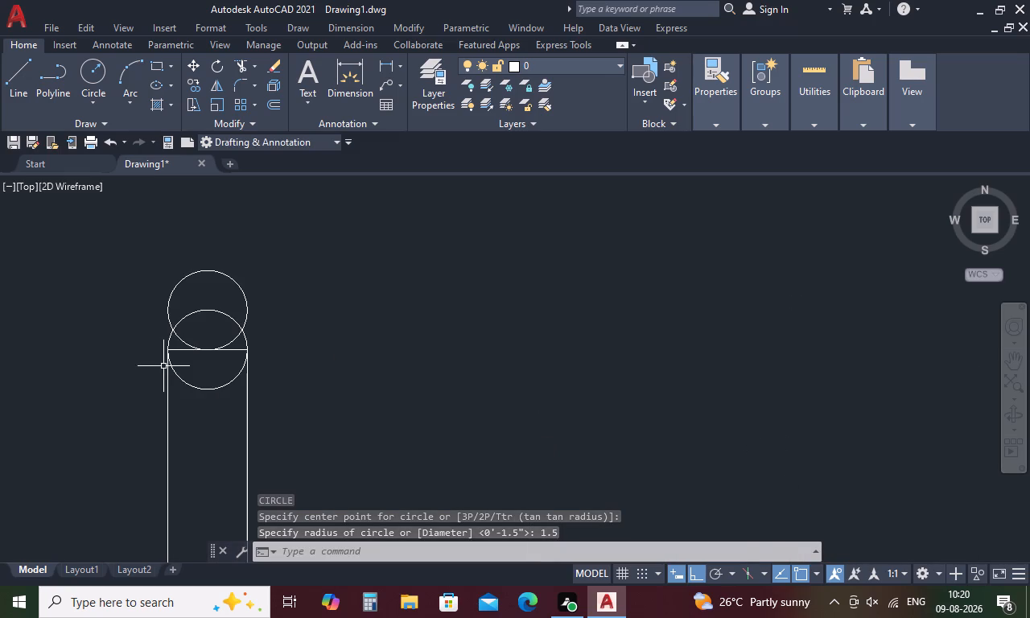
key(t)
text(r)
key(space)
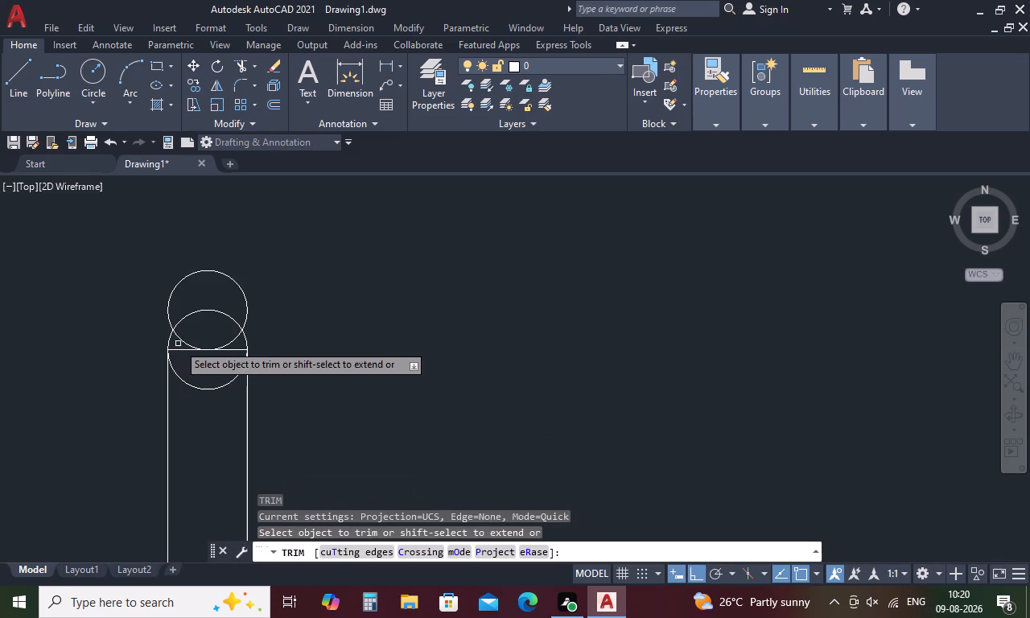
click(169, 334)
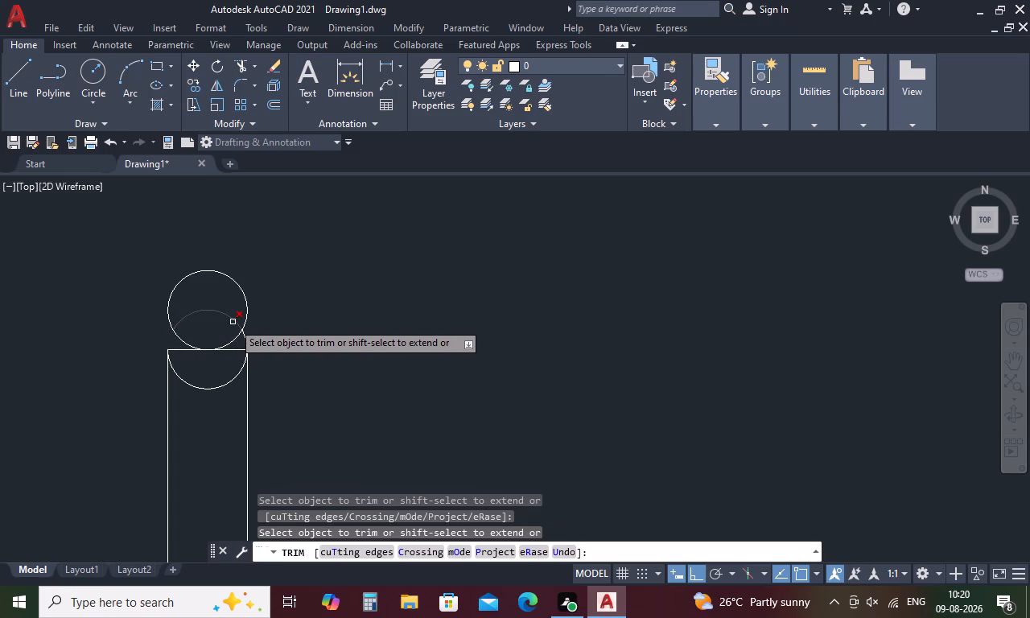
click(233, 322)
click(249, 346)
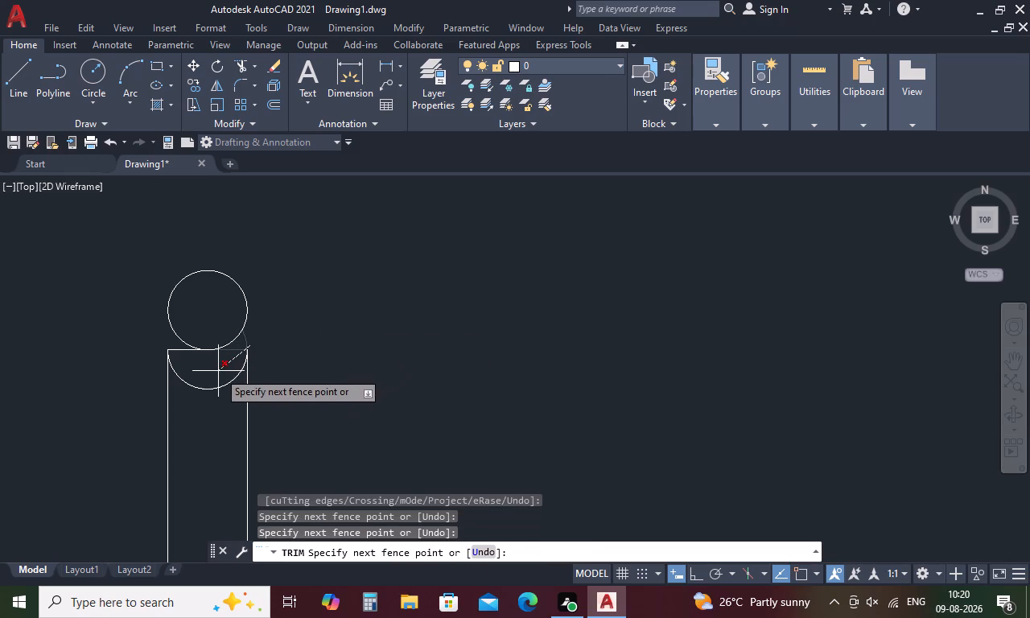
click(241, 335)
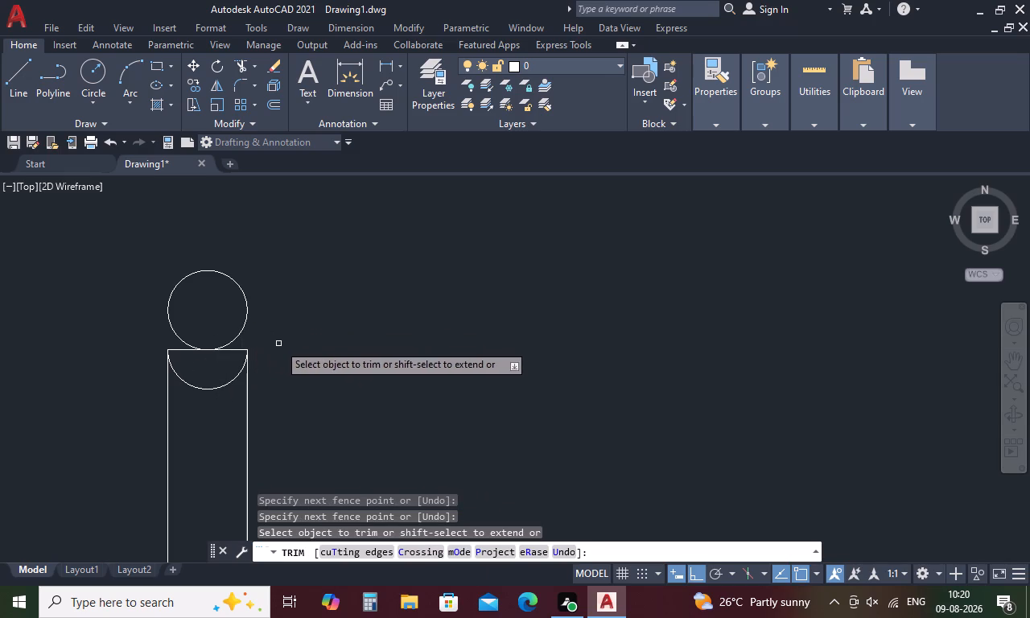
Trim away the remaining semicircular arc below the freestanding post's top line.
scroll(297, 345, down, 4)
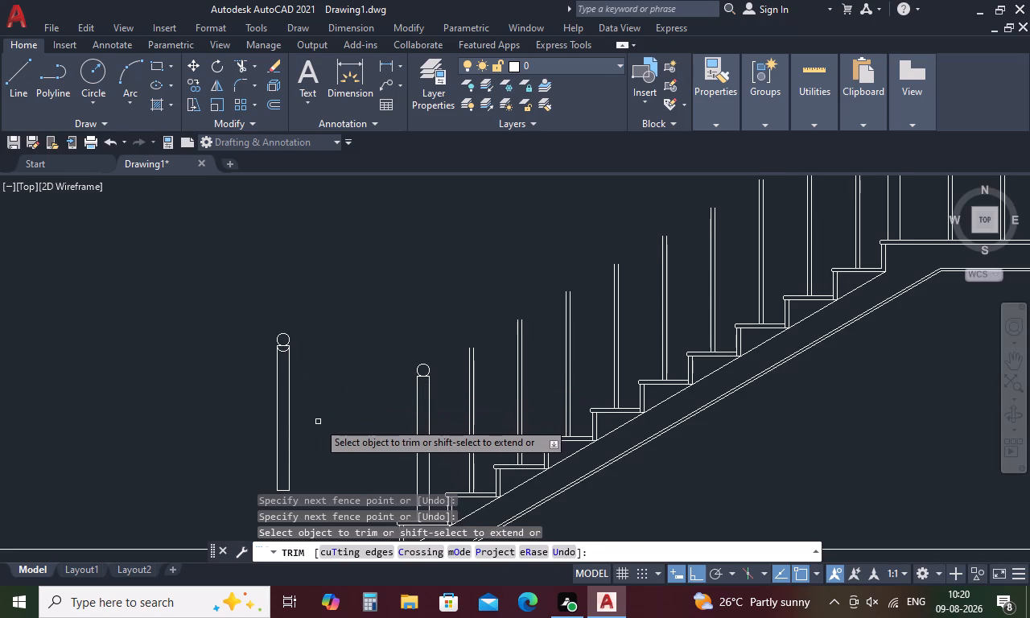
scroll(285, 344, up, 1)
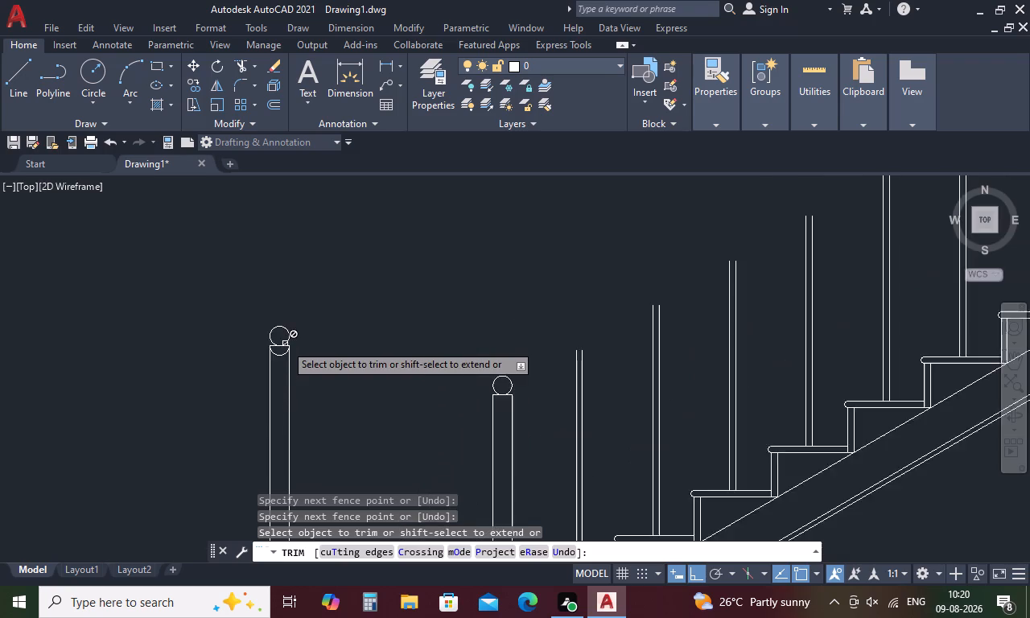
scroll(285, 344, up, 1)
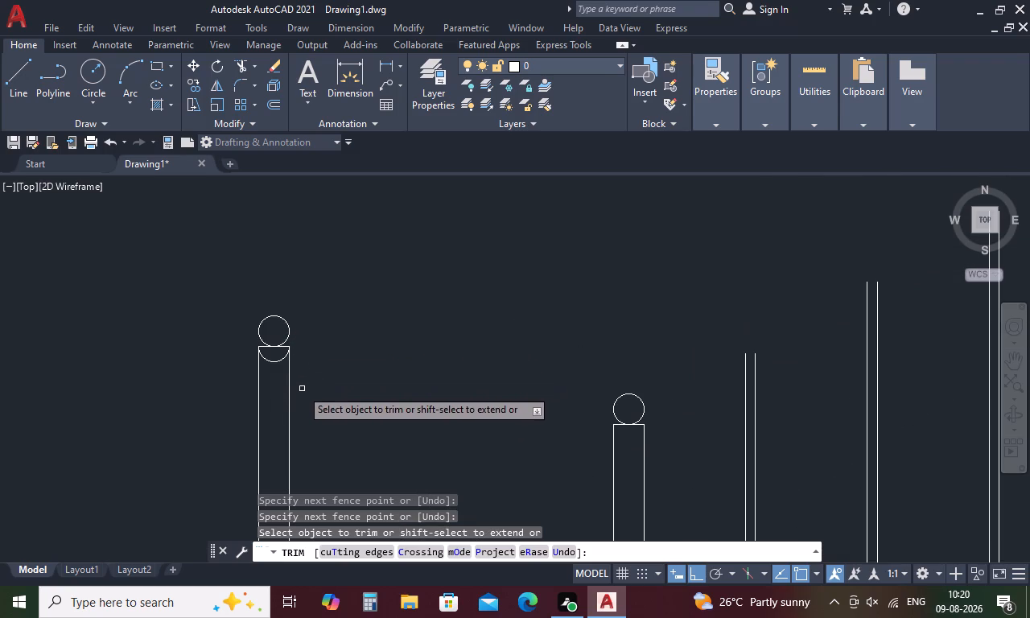
click(270, 361)
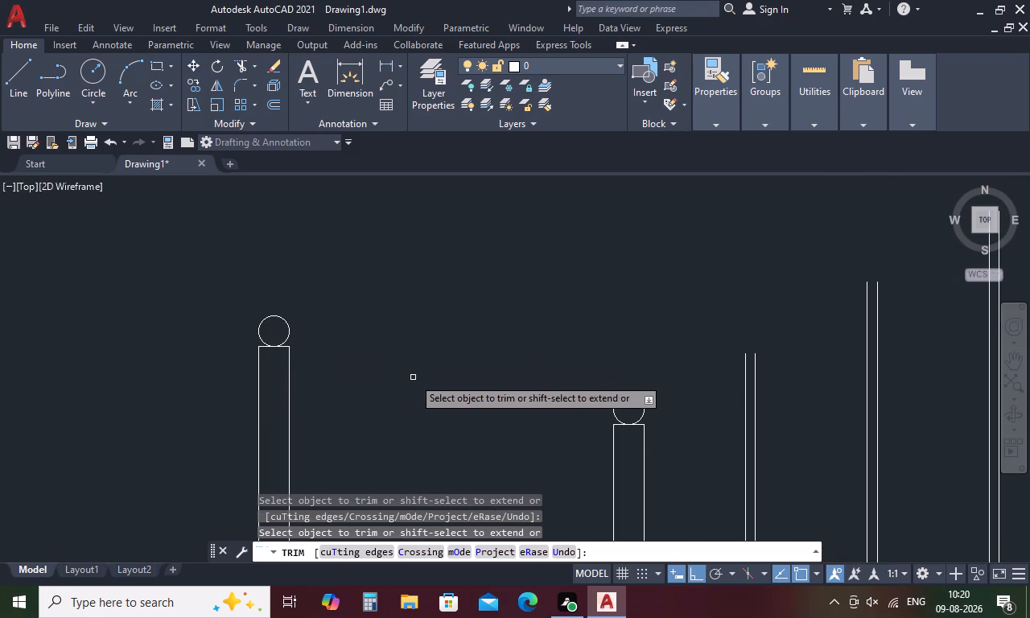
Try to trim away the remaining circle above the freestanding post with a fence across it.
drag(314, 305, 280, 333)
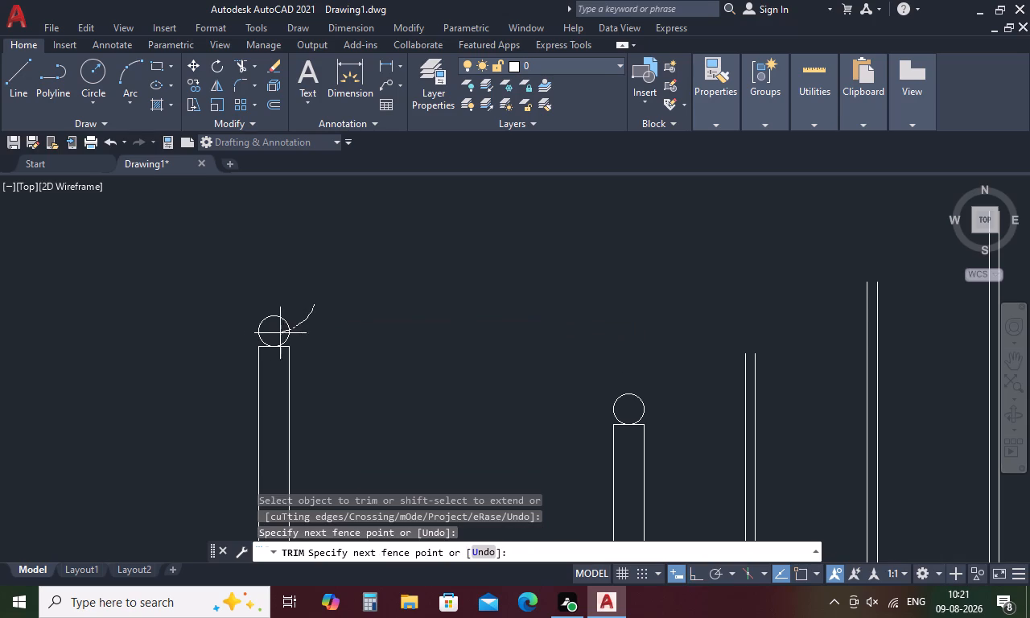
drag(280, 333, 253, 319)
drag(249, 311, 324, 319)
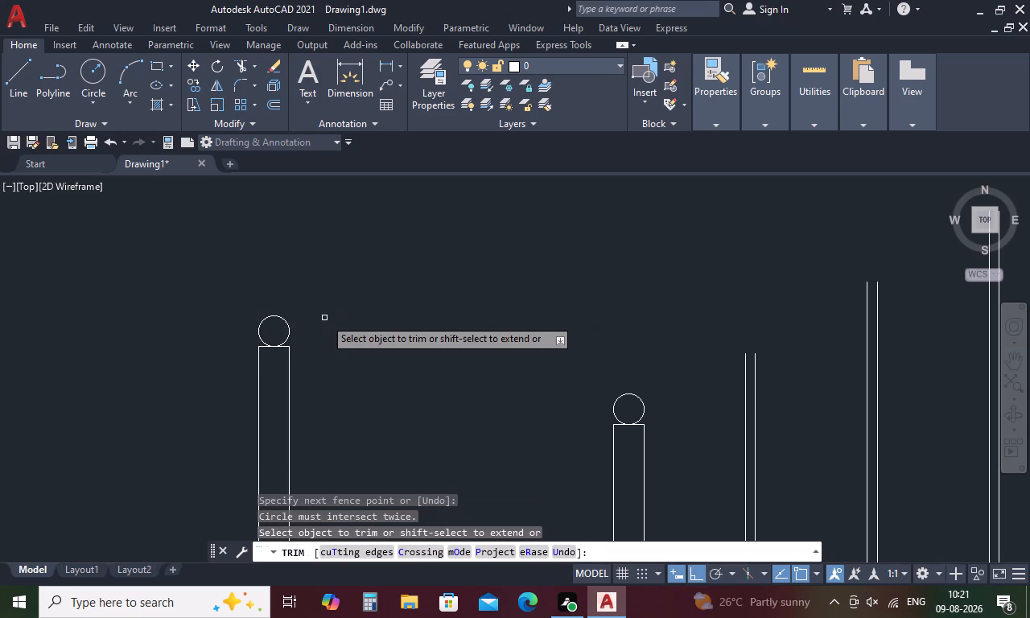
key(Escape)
Delete the remaining ball-cap circle above the freestanding post.
click(279, 314)
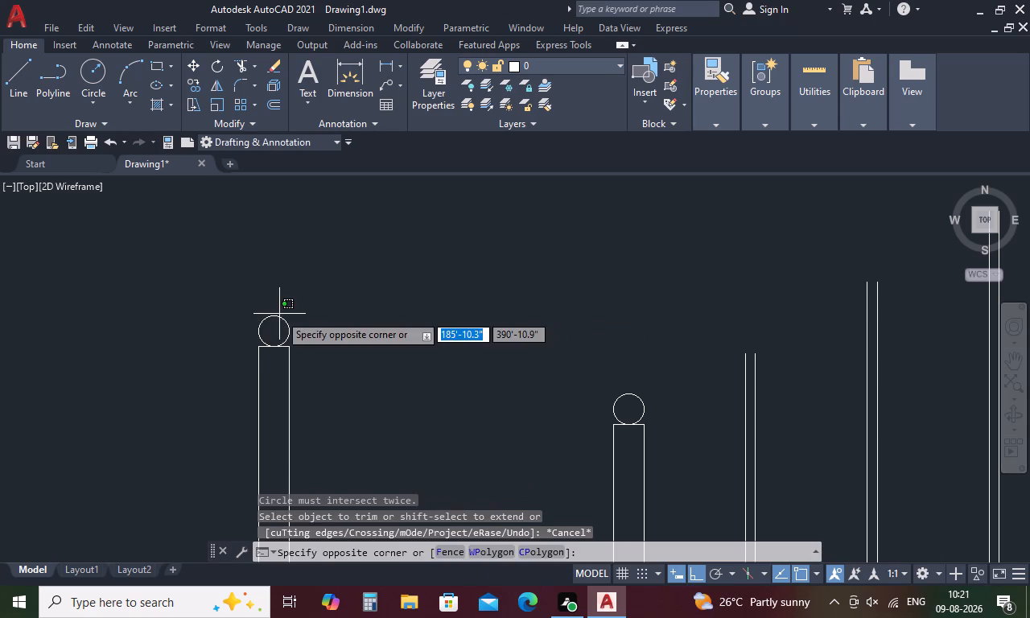
drag(279, 314, 274, 326)
click(283, 318)
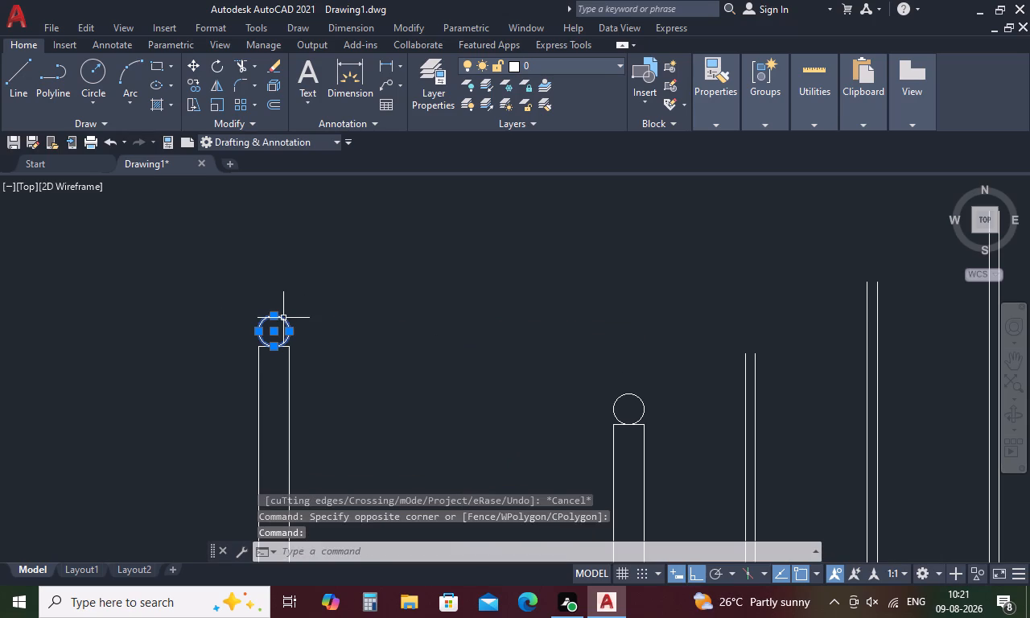
key(Delete)
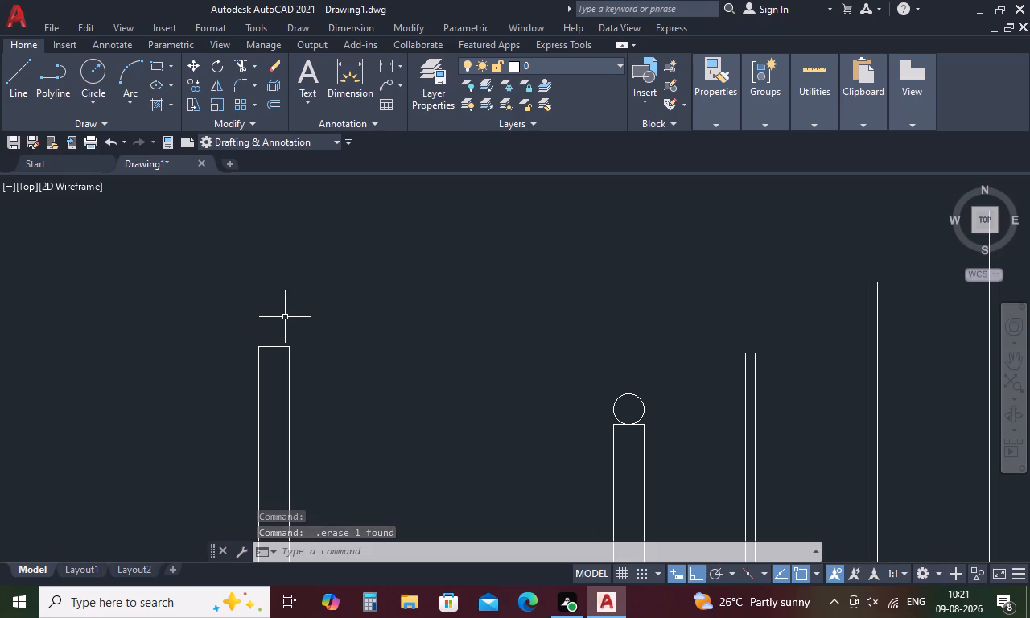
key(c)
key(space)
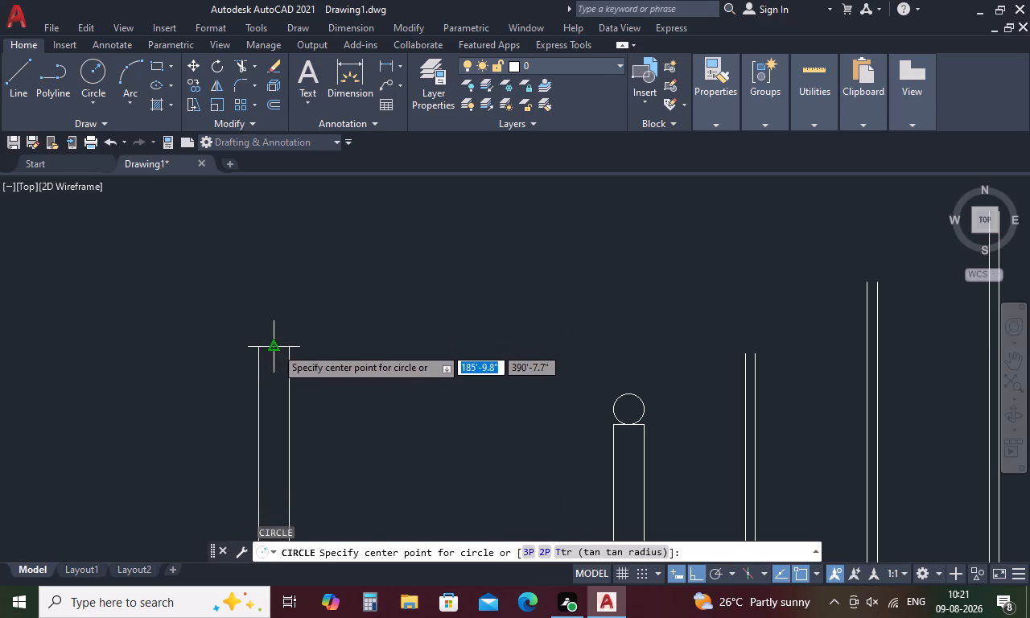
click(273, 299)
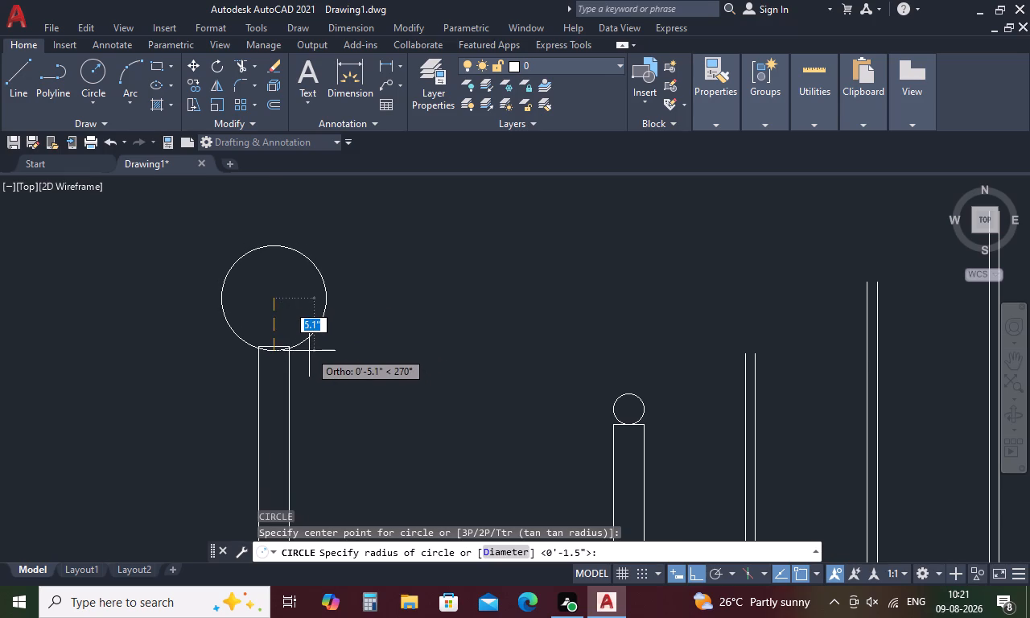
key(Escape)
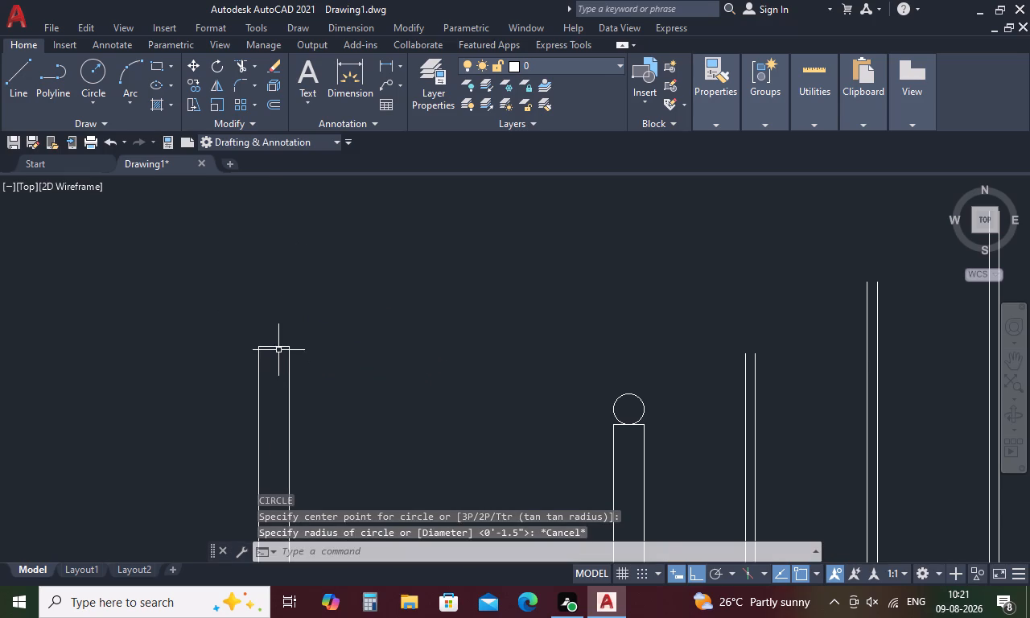
Draw a circle of about 2.8" radius centred about 2.3" above the freestanding post's top midpoint, passing near its top corners.
key(space)
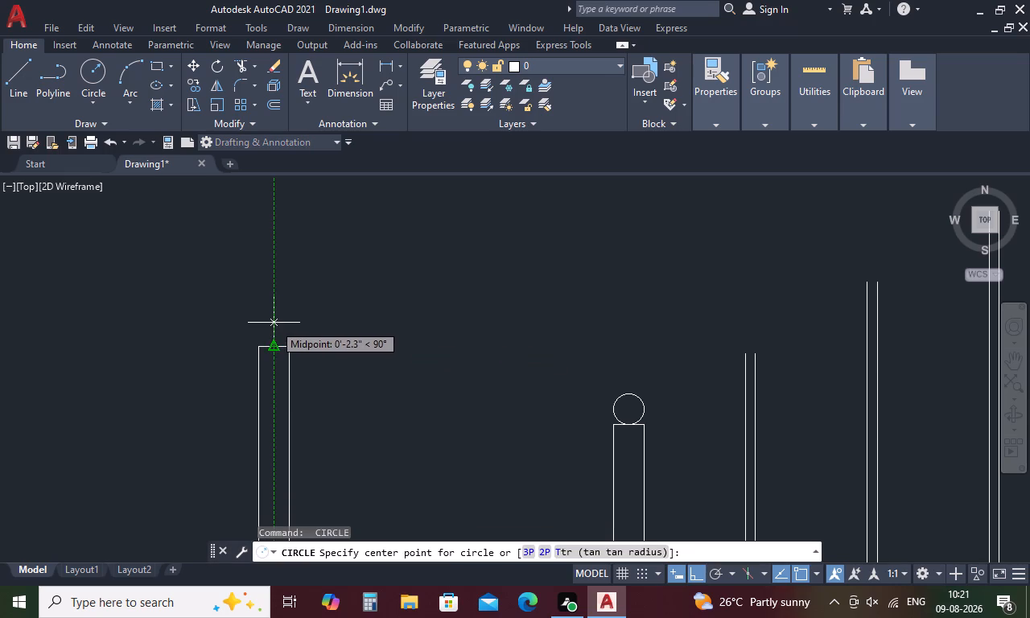
click(274, 323)
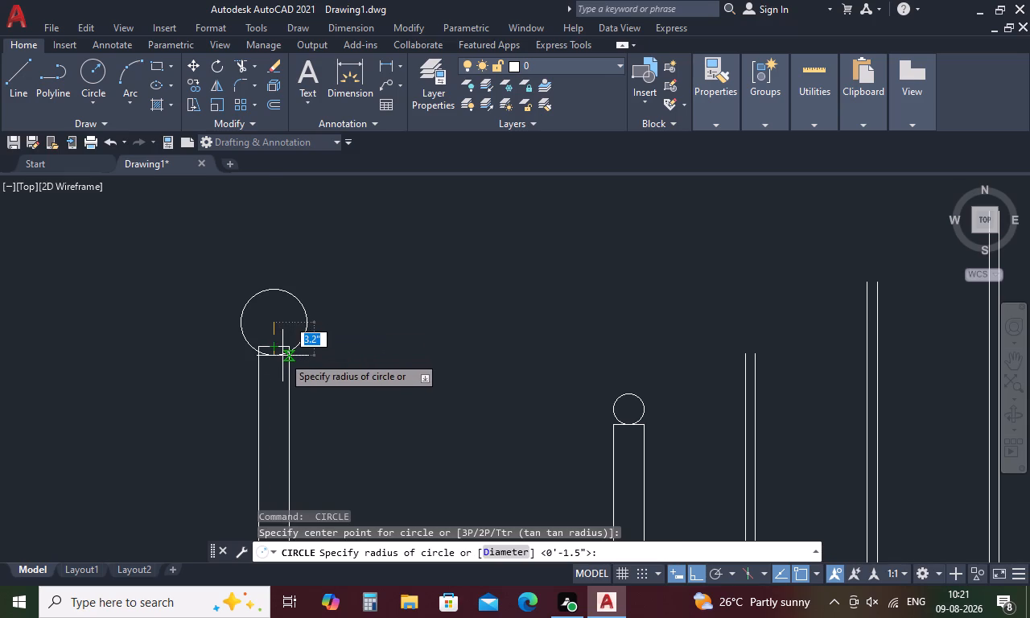
scroll(282, 356, up, 2)
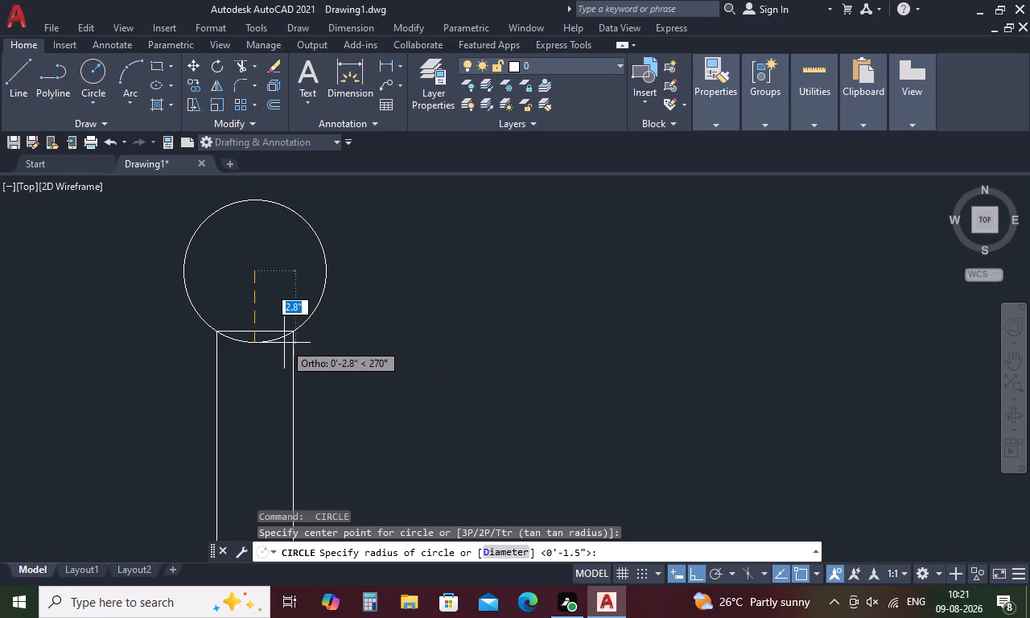
click(284, 343)
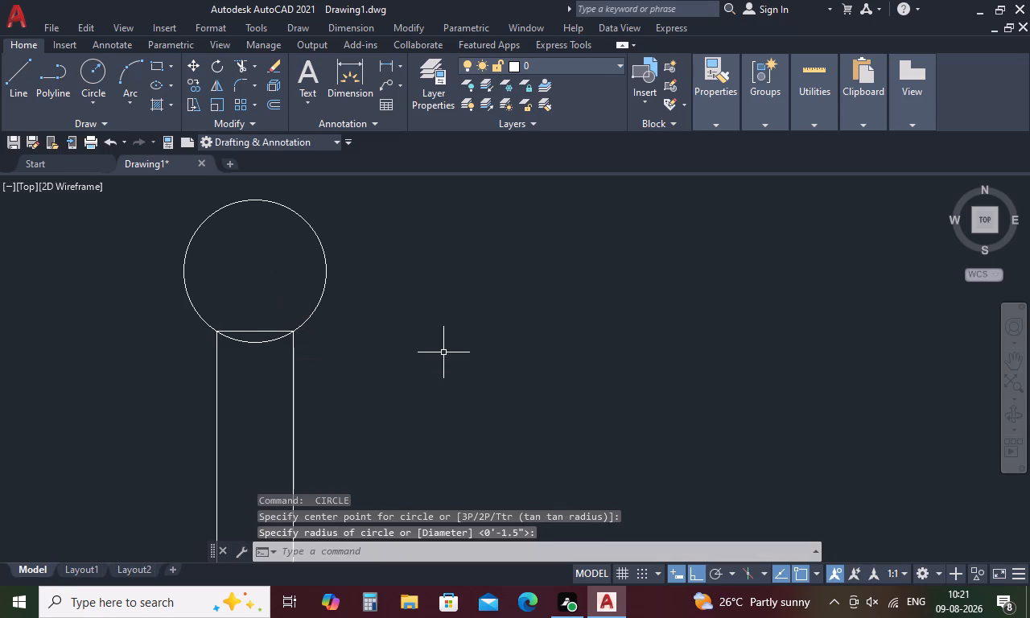
Trim away the part of the circle above the freestanding post's top line, keeping the shallow arc inside the post.
key(Escape)
text(tr)
key(space)
drag(413, 316, 396, 300)
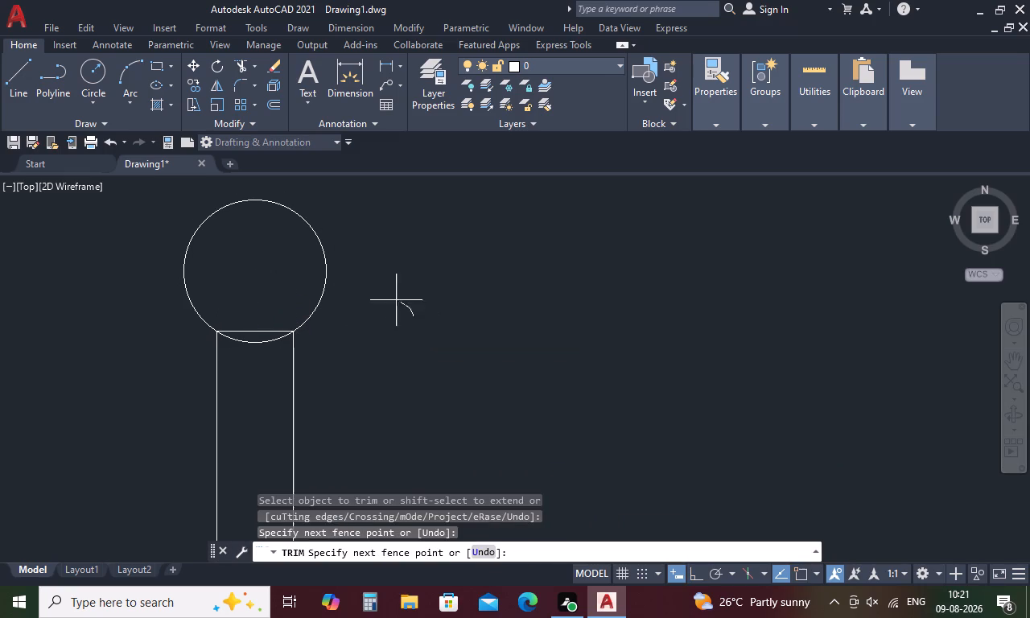
drag(396, 300, 141, 285)
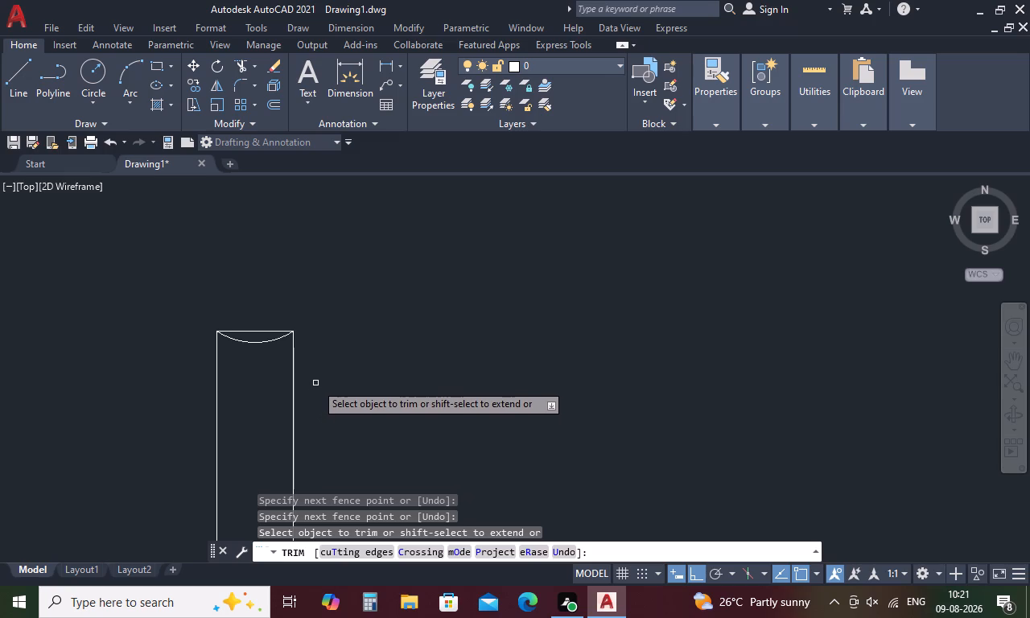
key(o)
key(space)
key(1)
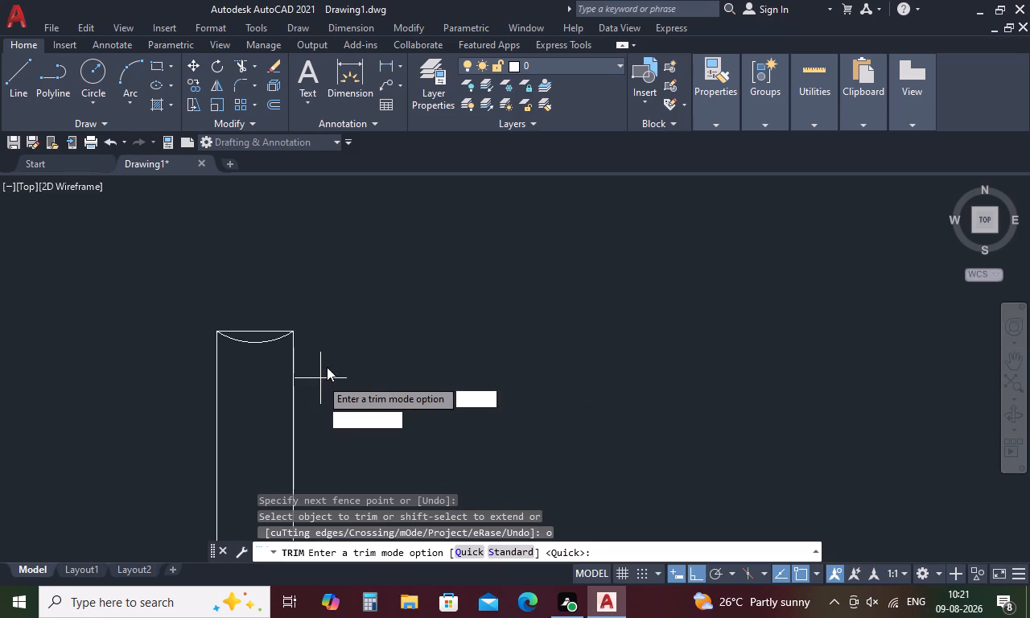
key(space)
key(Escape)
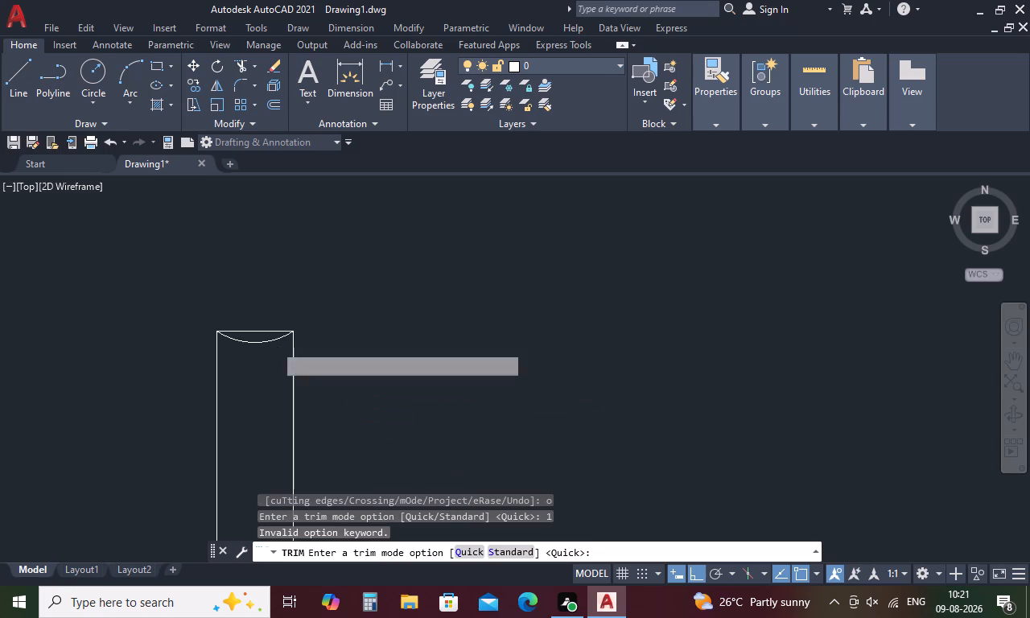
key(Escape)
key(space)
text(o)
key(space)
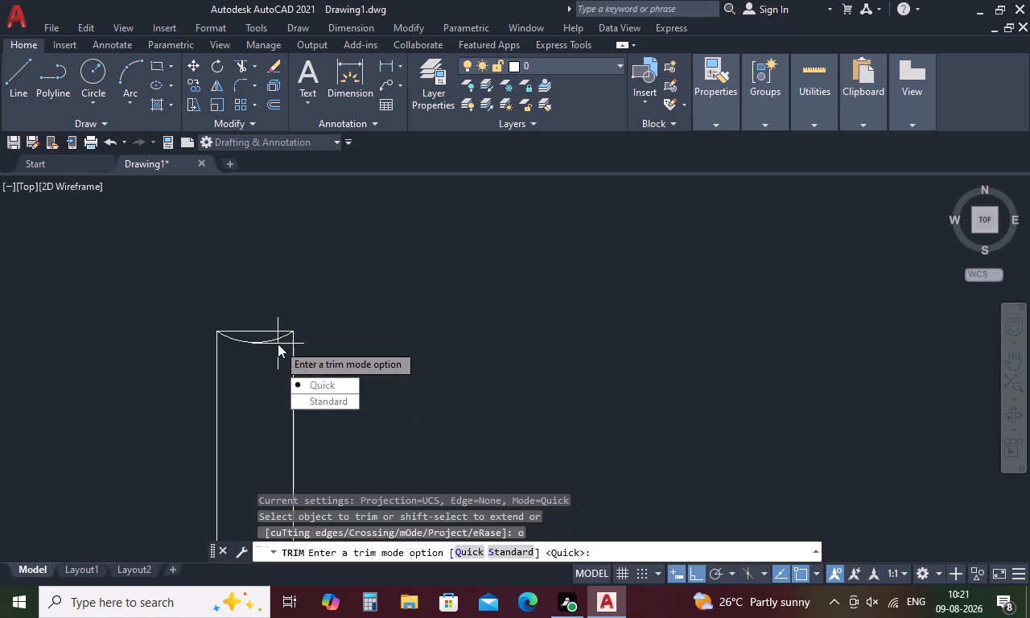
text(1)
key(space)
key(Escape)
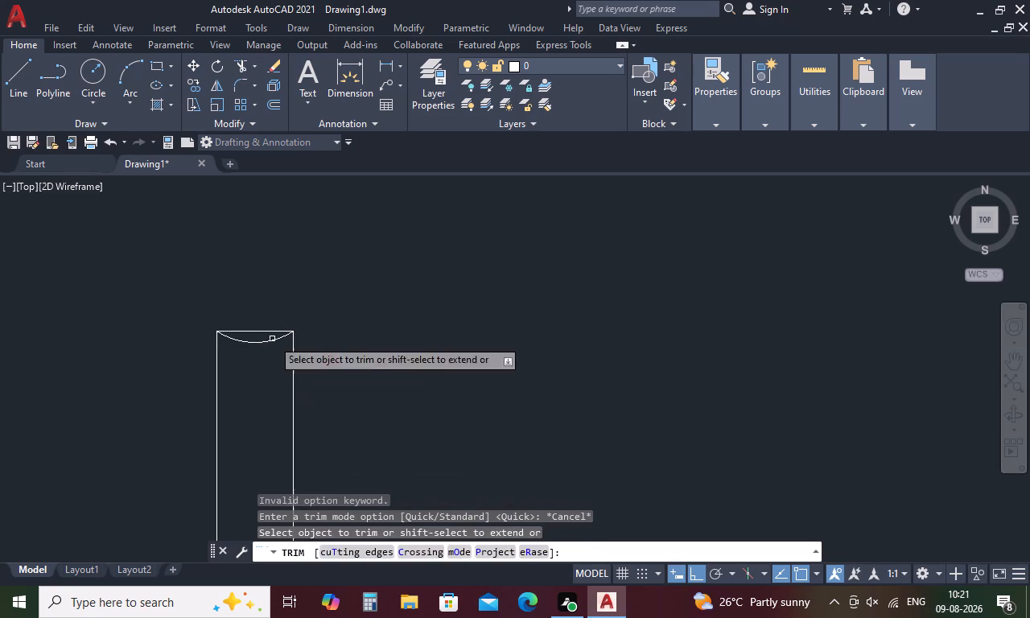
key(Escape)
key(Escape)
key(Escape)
Offset the shallow arc at the freestanding post's top 1" downward.
text(o)
key(space)
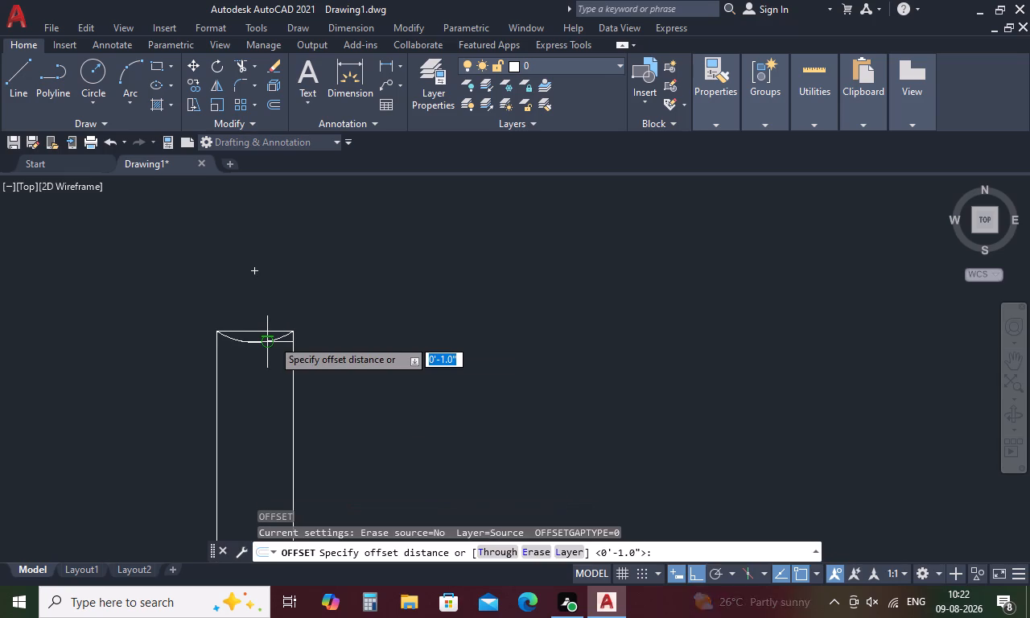
text(1)
key(space)
click(266, 342)
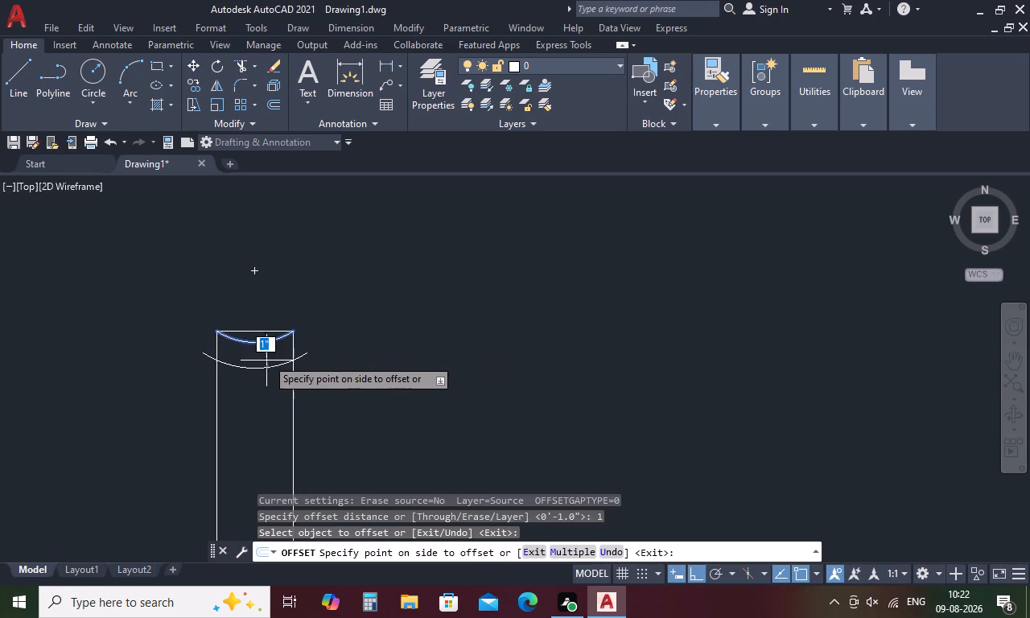
click(267, 372)
key(Escape)
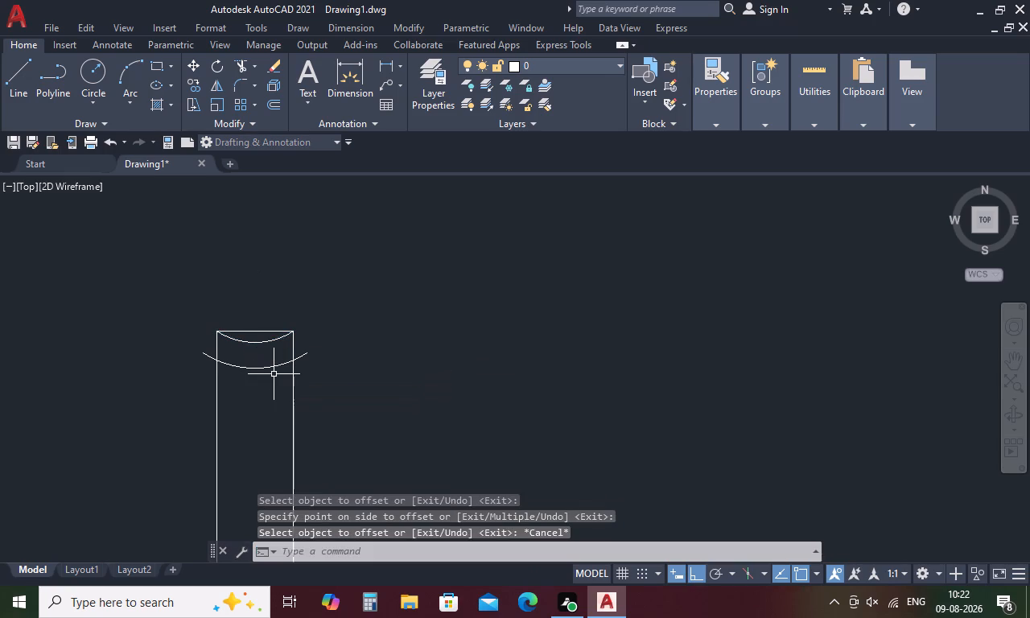
Trim both ends of the offset arc that stick out beyond the freestanding post's side lines.
key(t)
key(r)
key(space)
key(space)
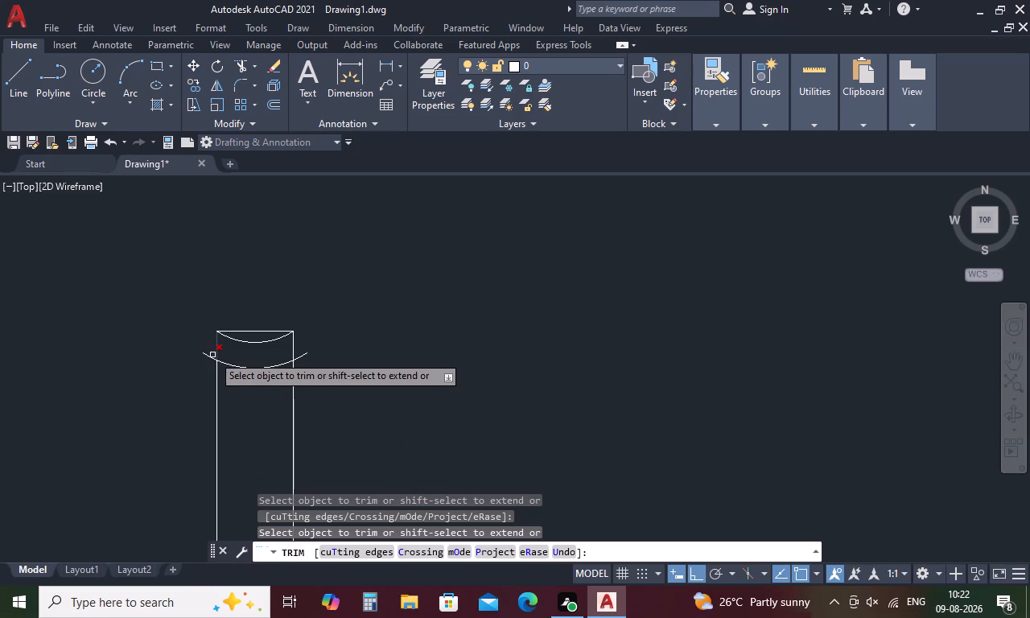
drag(210, 355, 208, 366)
click(304, 353)
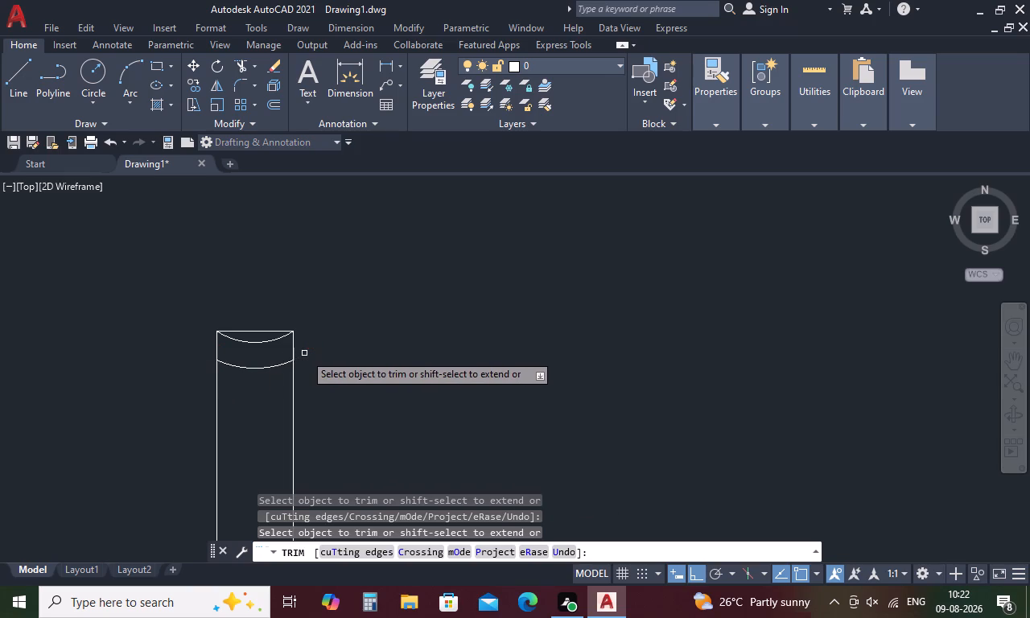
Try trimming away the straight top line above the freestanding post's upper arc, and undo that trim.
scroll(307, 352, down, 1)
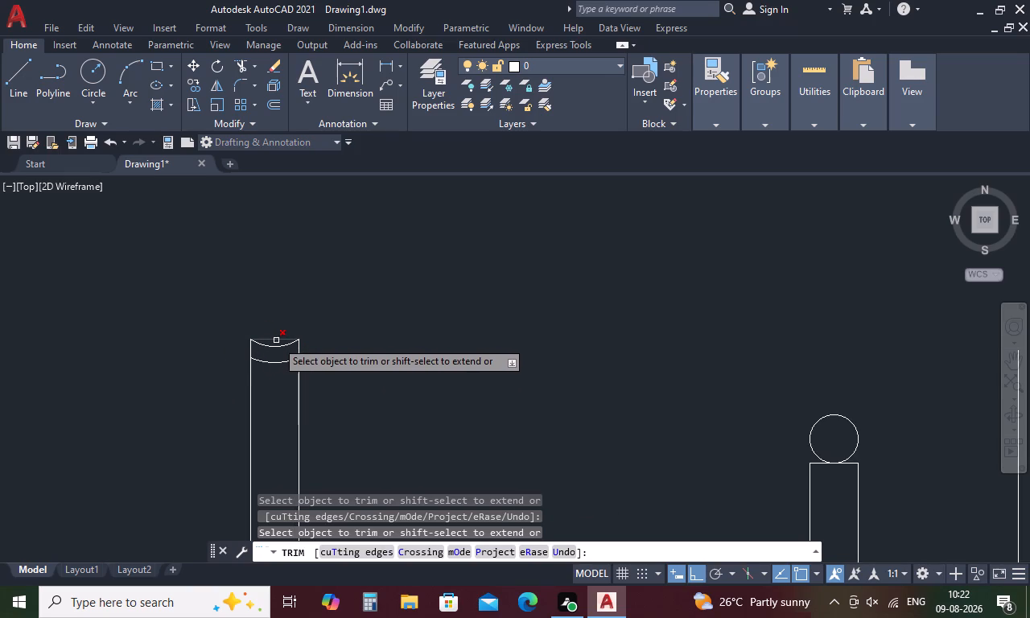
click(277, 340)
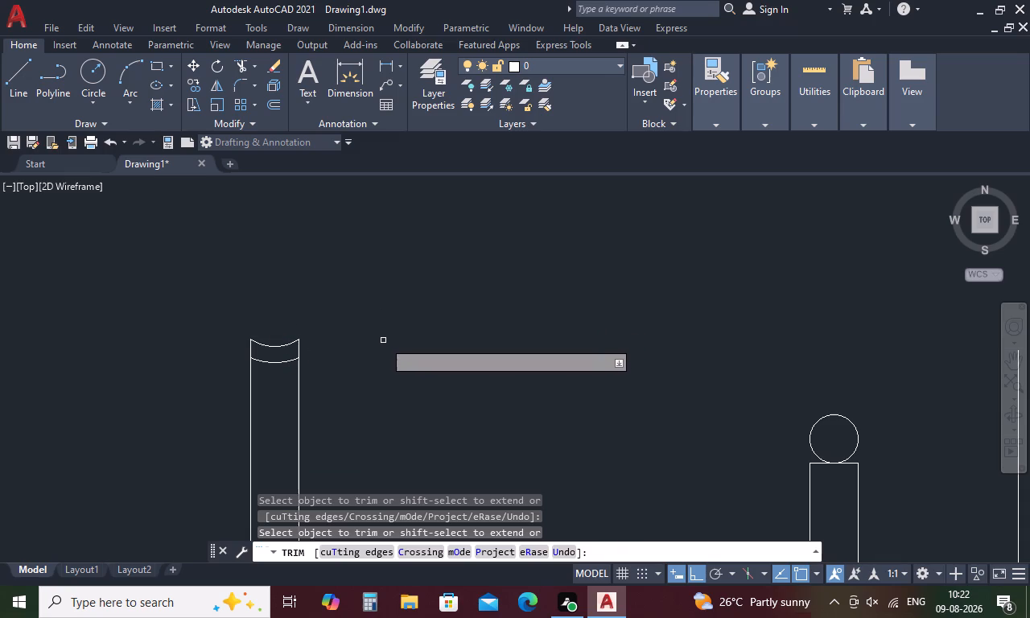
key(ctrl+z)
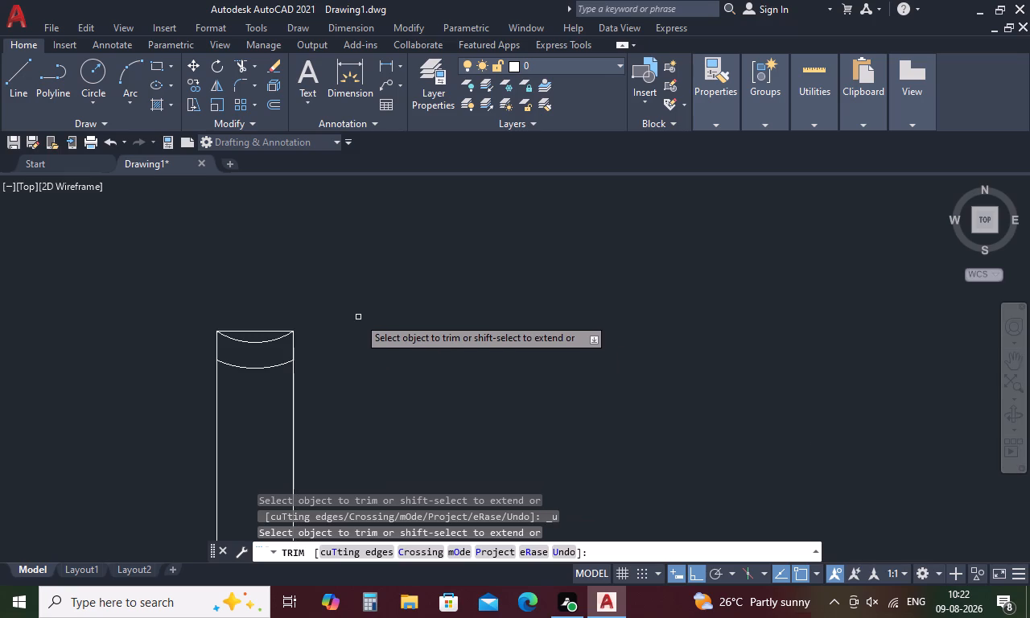
Draw a 1.5" radius circle centred 1.5" above the midpoint of the freestanding post's top line.
key(Escape)
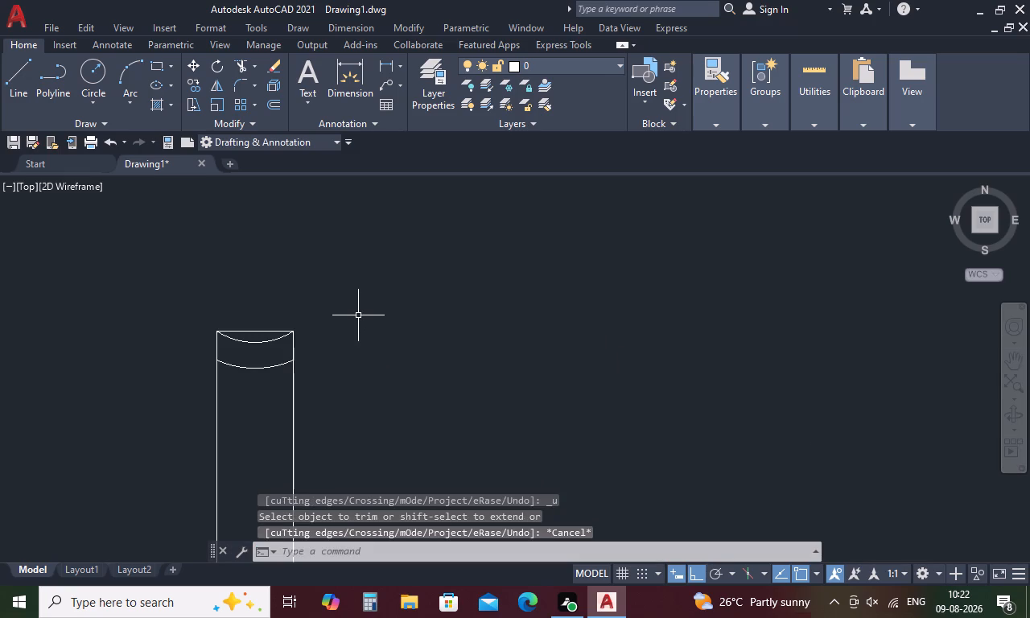
text(c)
key(space)
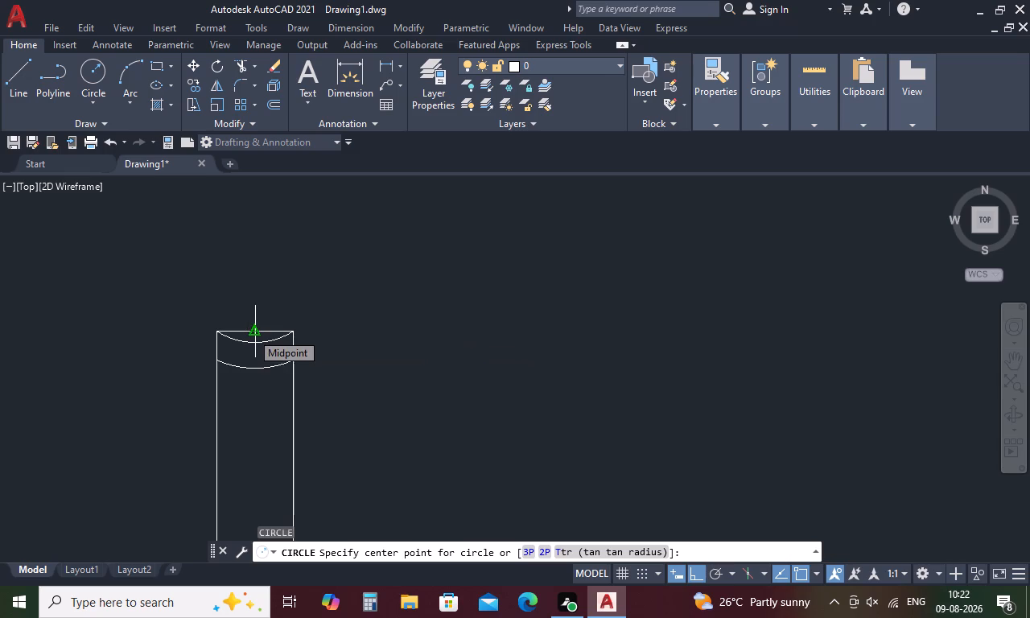
text(tk)
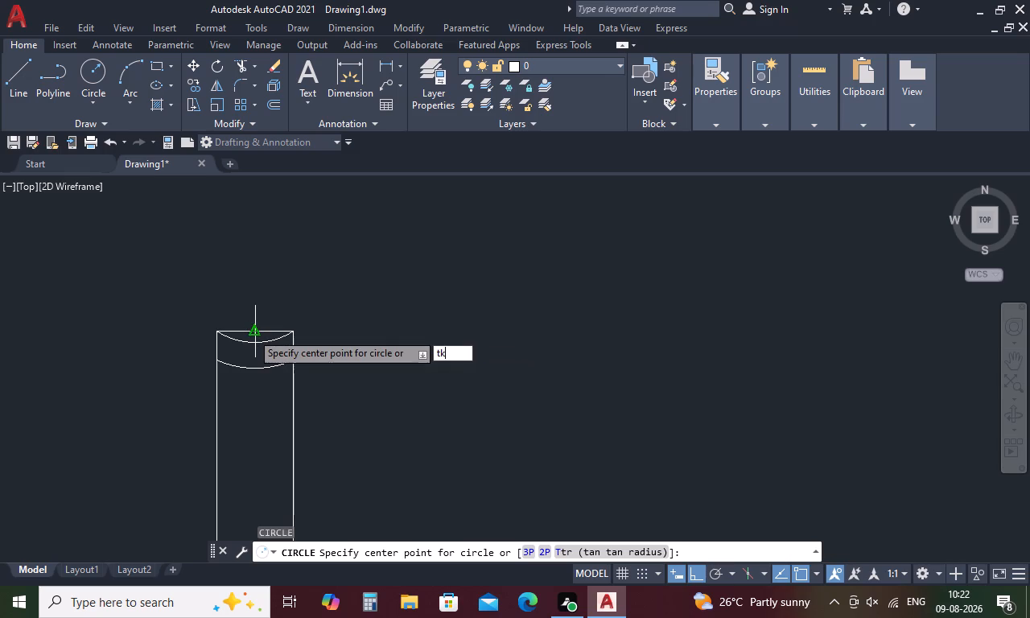
key(space)
click(253, 332)
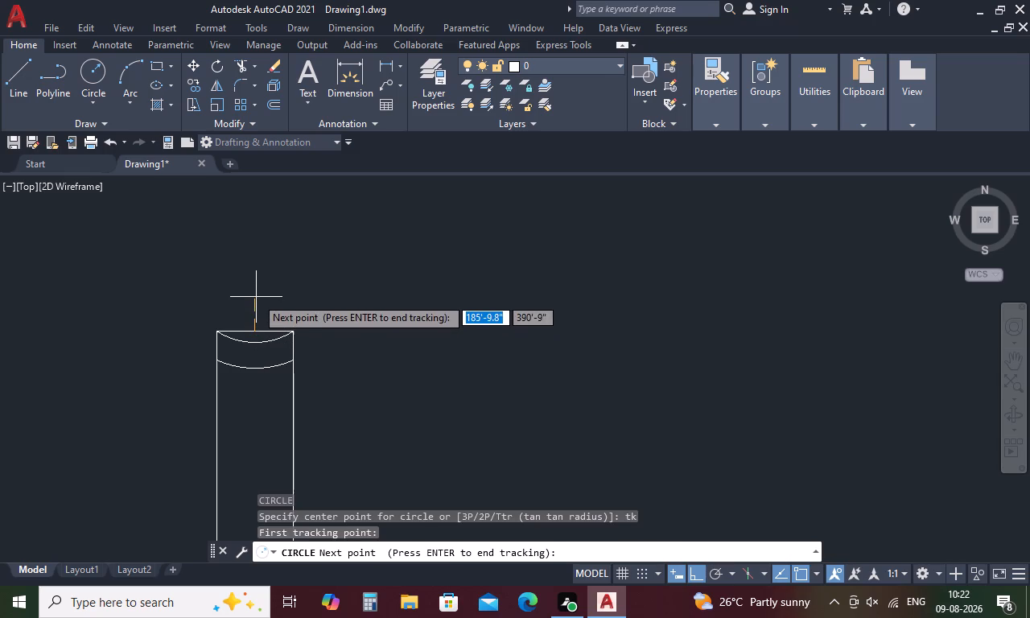
text(1.5)
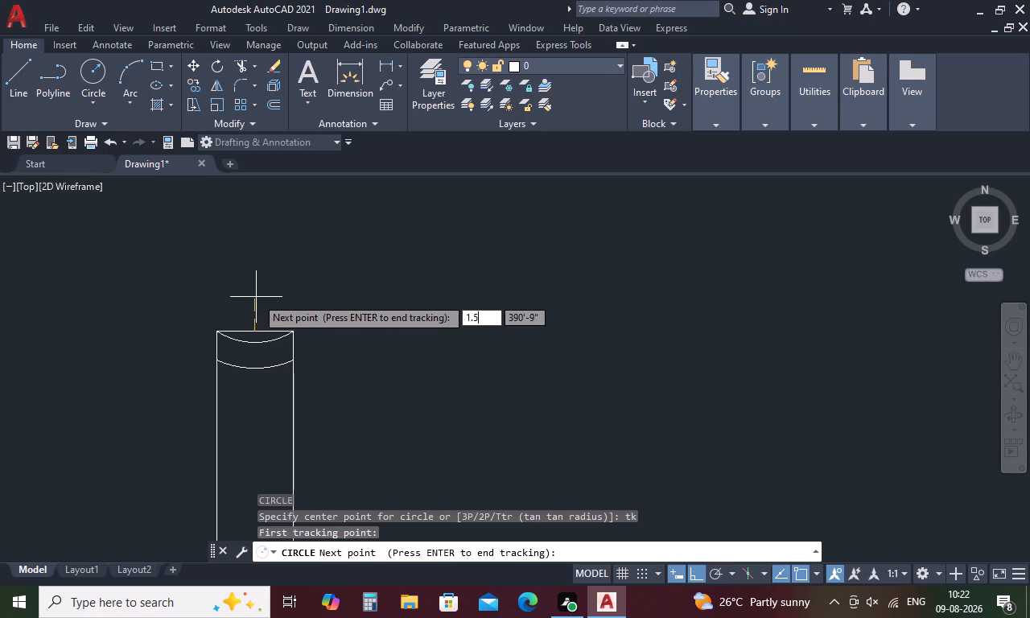
key(space)
key(space)
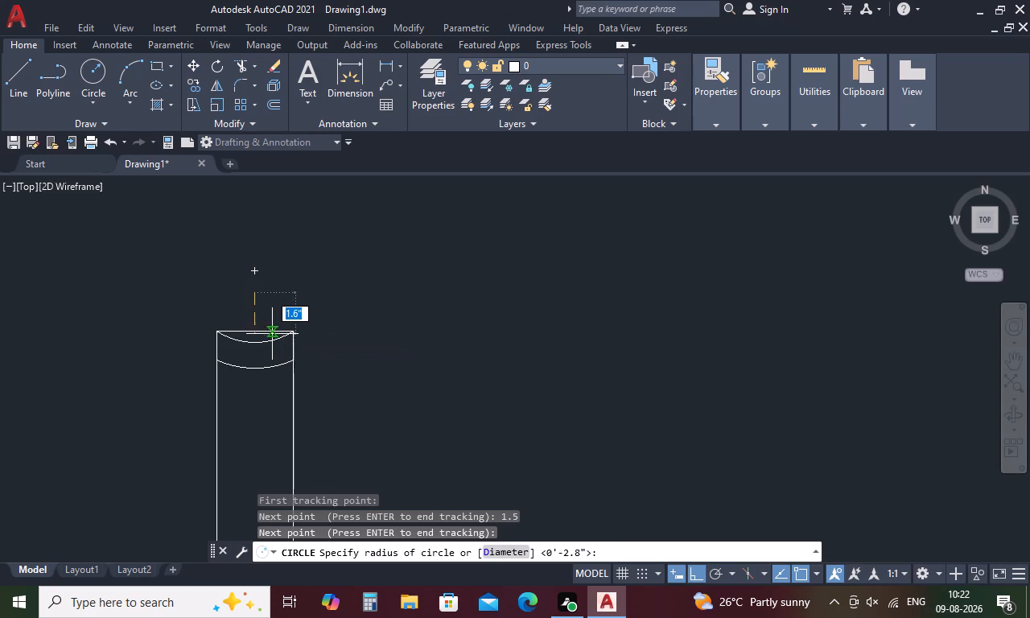
text(1.)
text(5)
key(space)
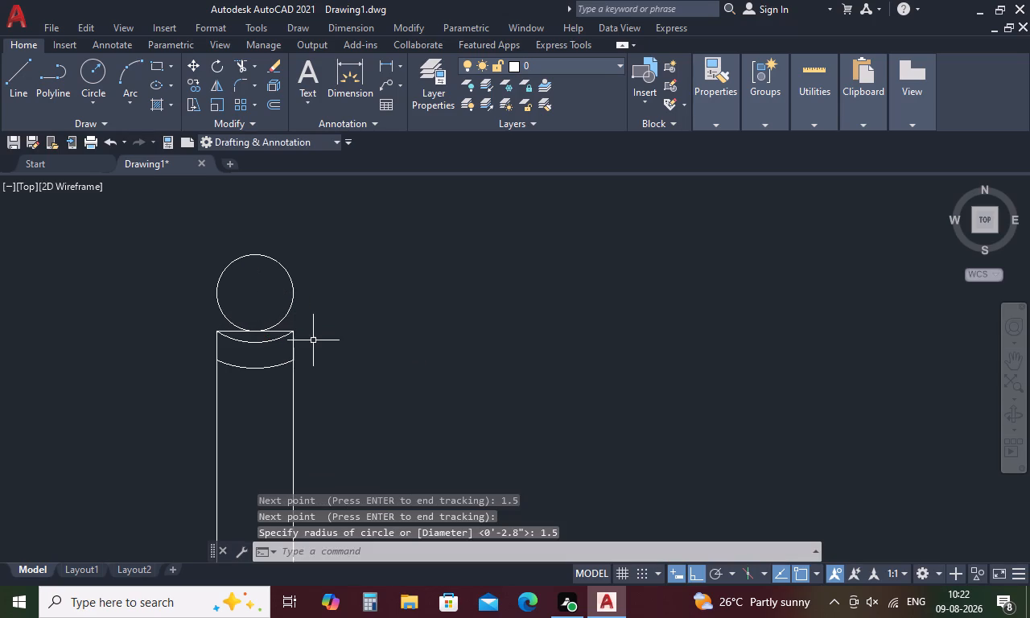
key(Escape)
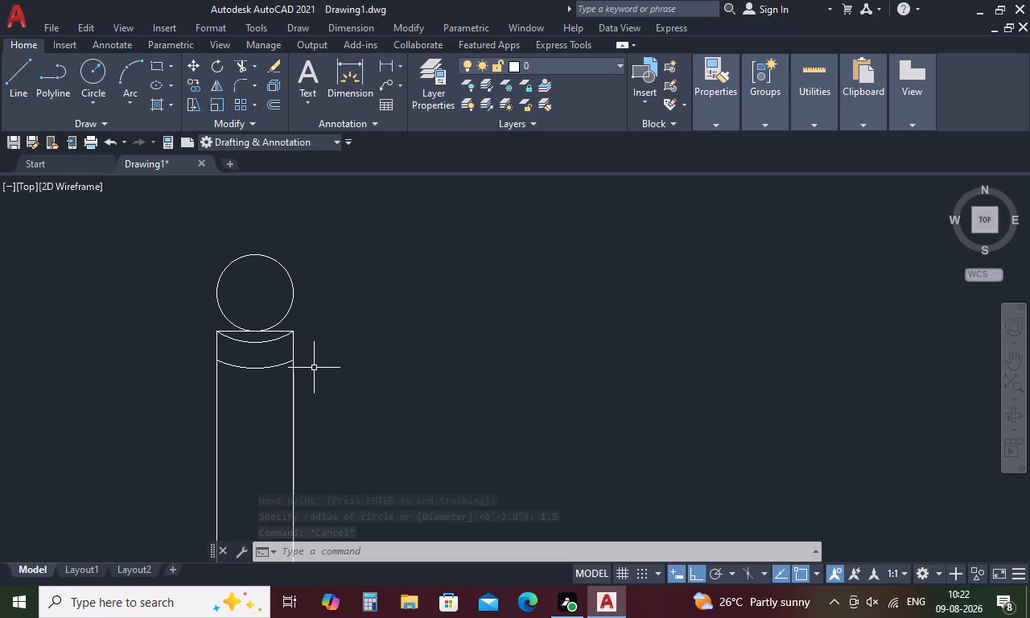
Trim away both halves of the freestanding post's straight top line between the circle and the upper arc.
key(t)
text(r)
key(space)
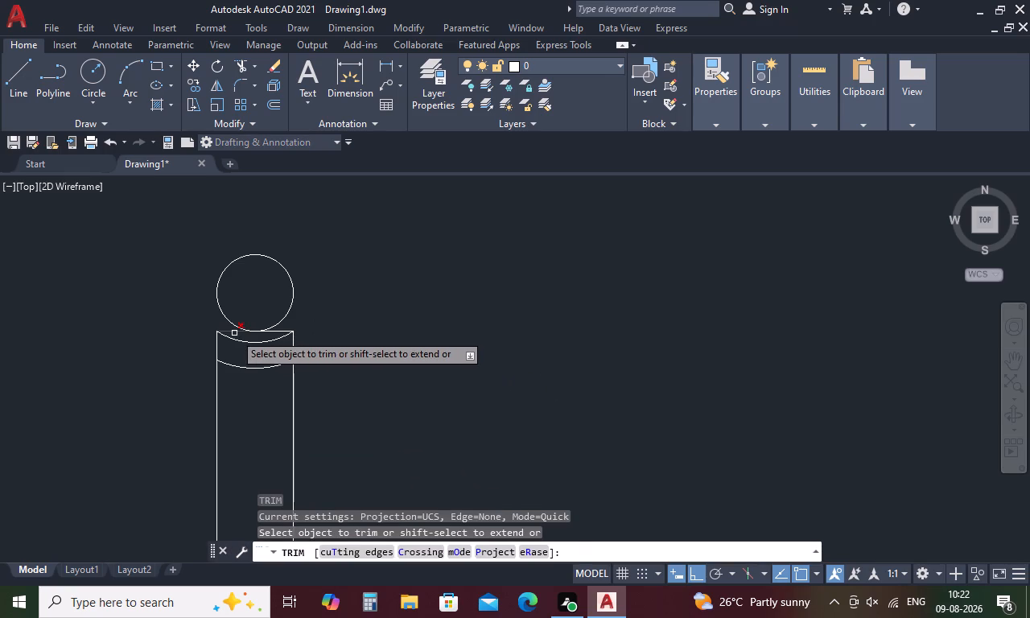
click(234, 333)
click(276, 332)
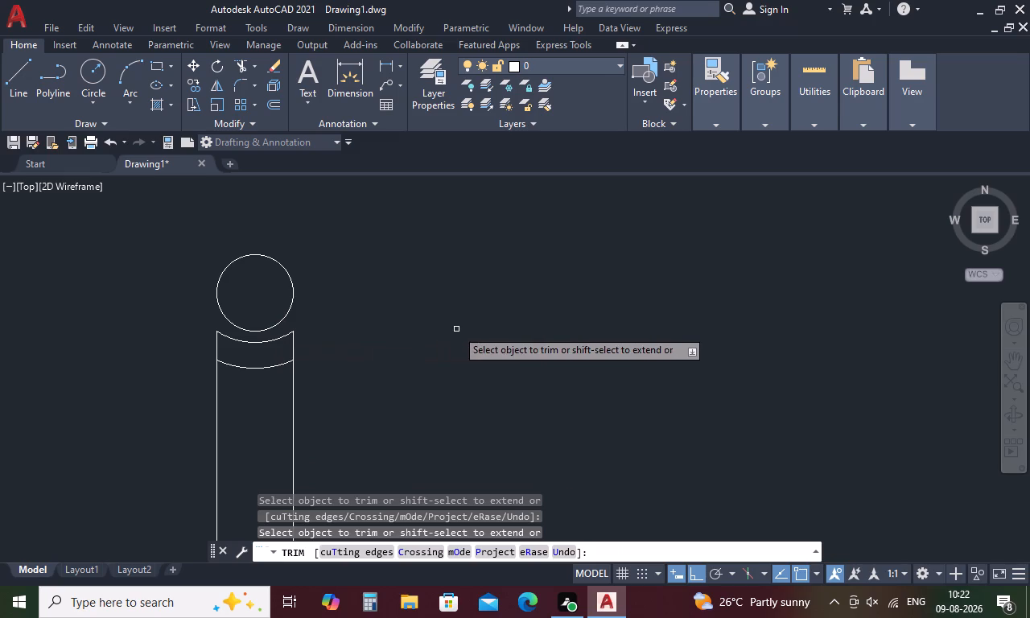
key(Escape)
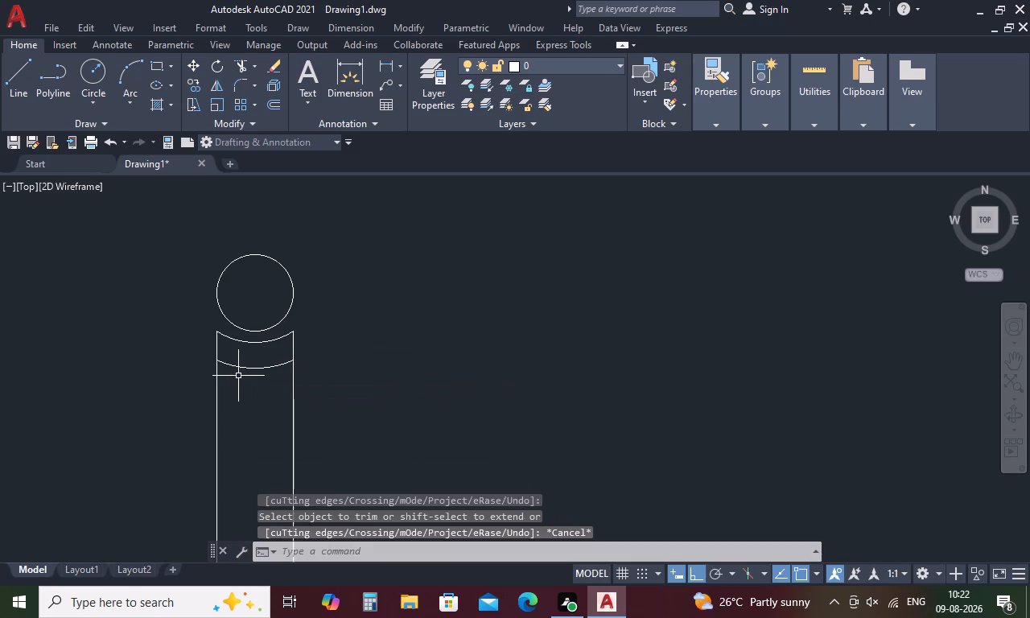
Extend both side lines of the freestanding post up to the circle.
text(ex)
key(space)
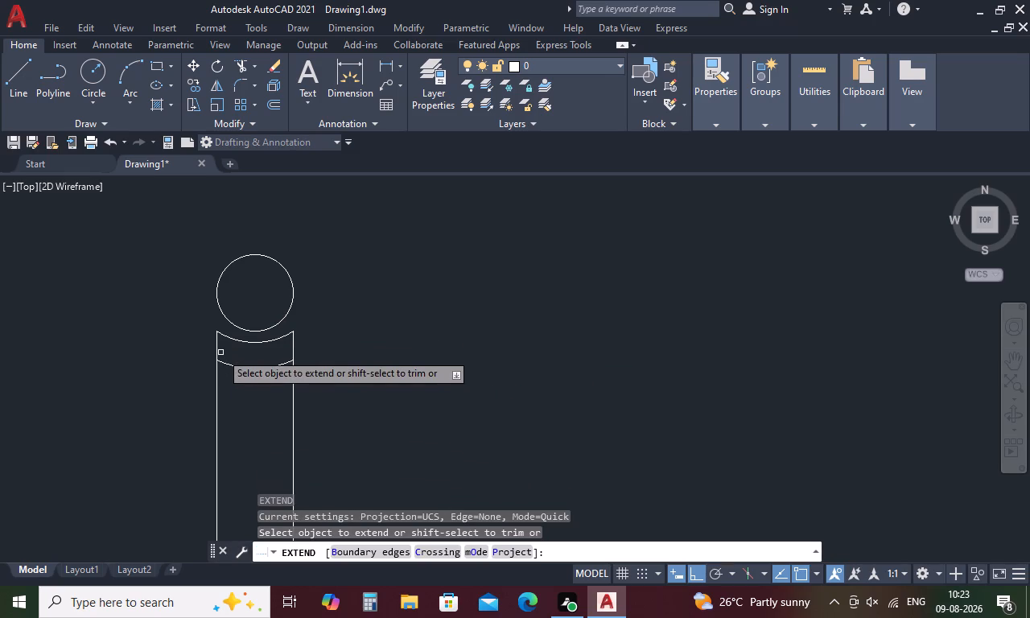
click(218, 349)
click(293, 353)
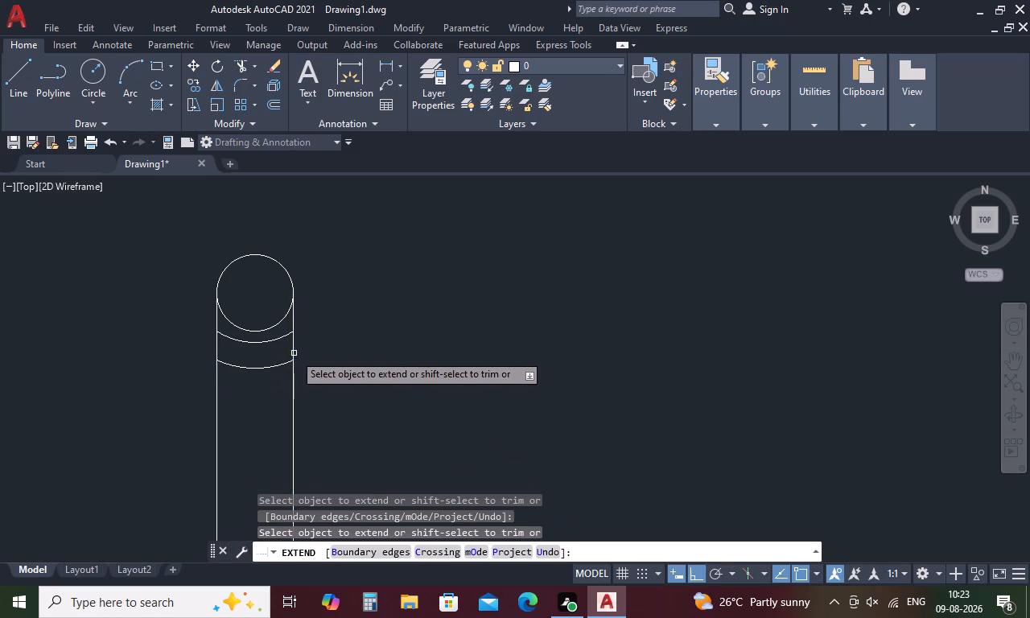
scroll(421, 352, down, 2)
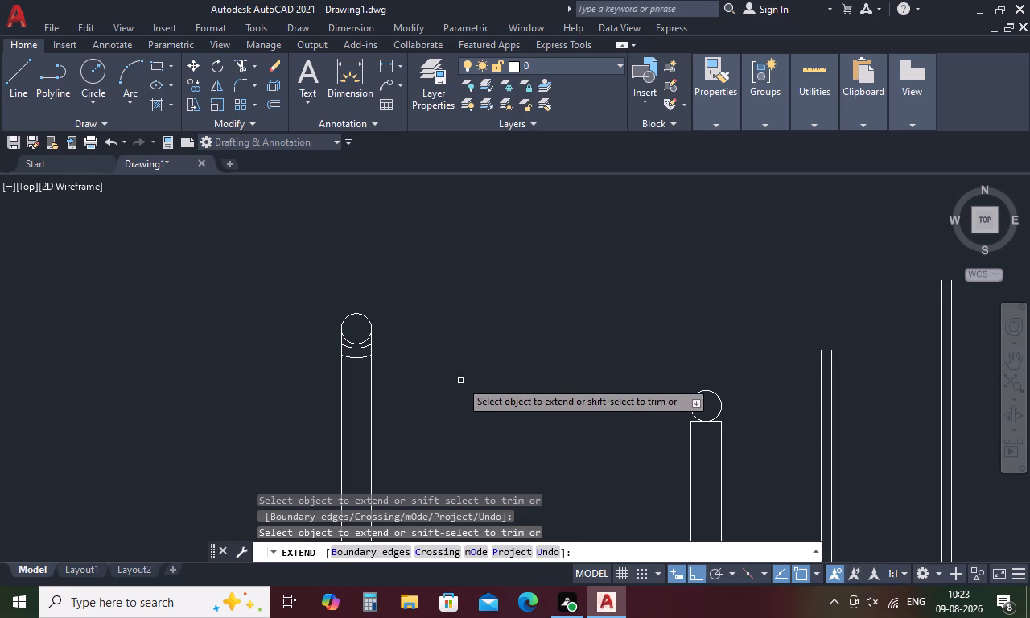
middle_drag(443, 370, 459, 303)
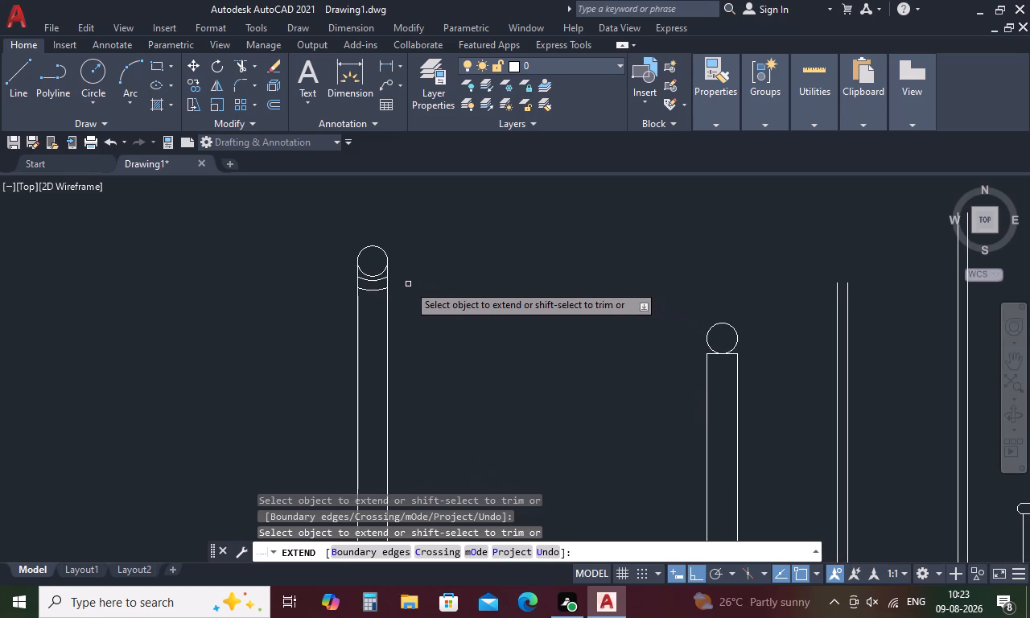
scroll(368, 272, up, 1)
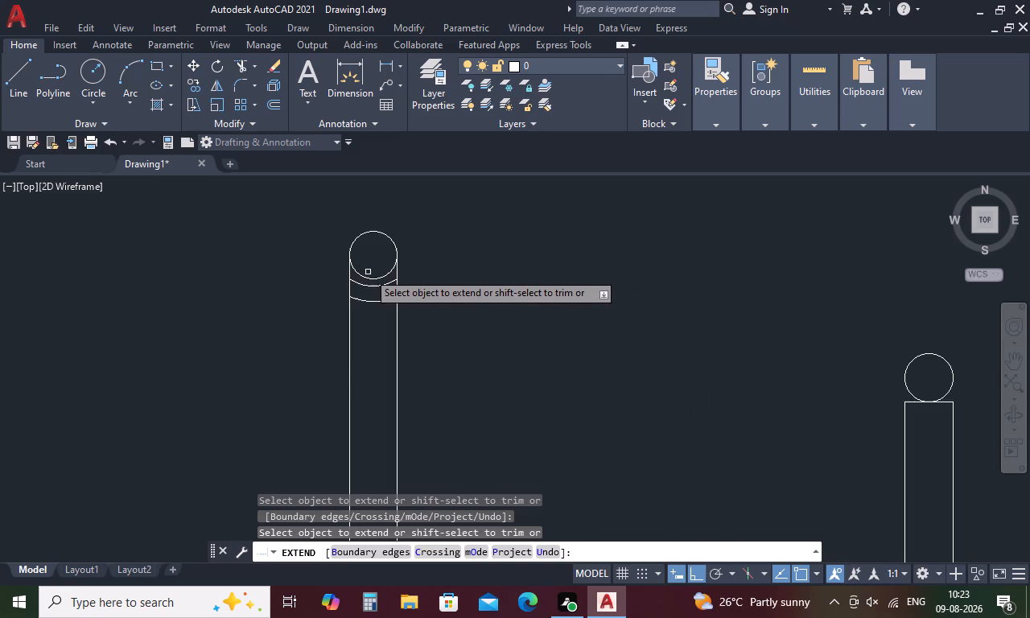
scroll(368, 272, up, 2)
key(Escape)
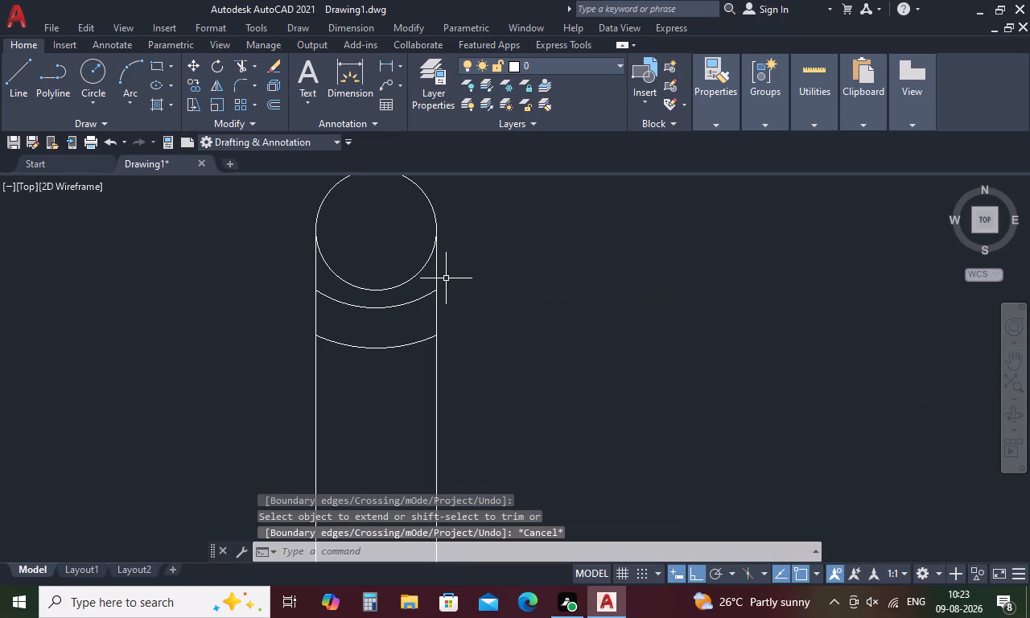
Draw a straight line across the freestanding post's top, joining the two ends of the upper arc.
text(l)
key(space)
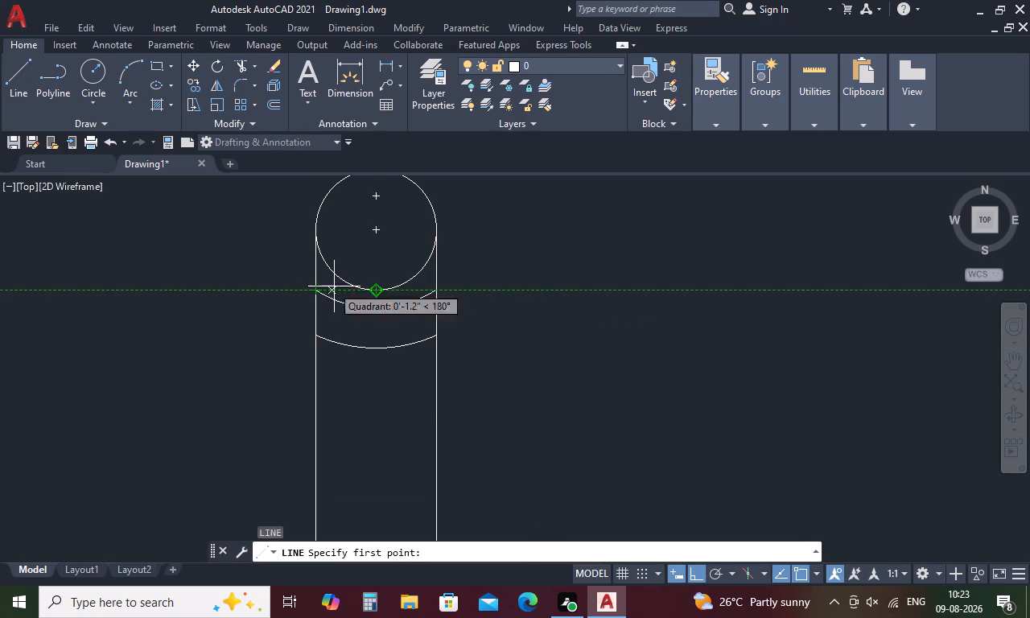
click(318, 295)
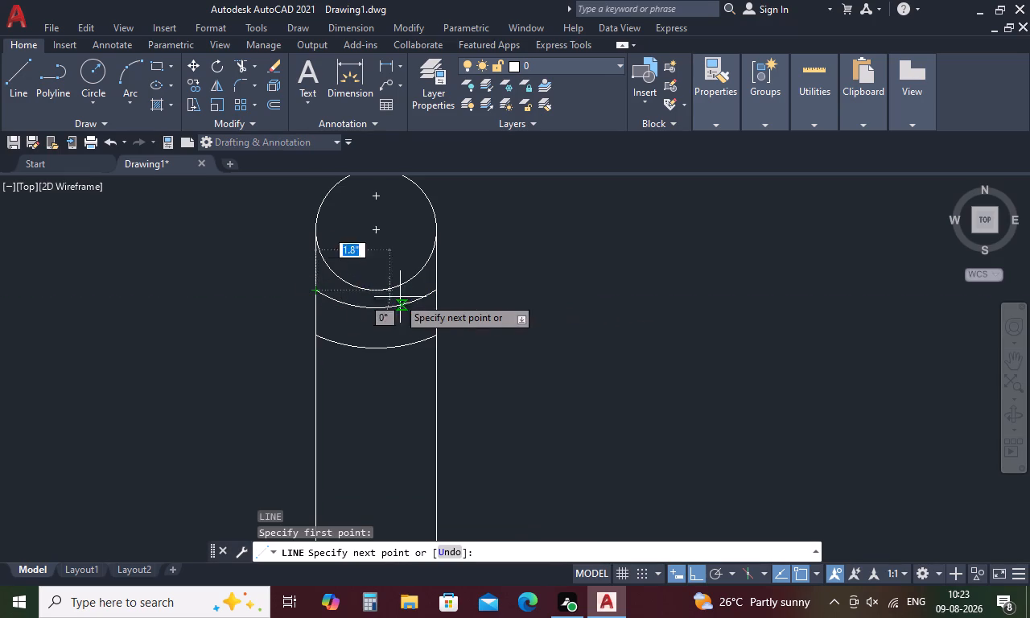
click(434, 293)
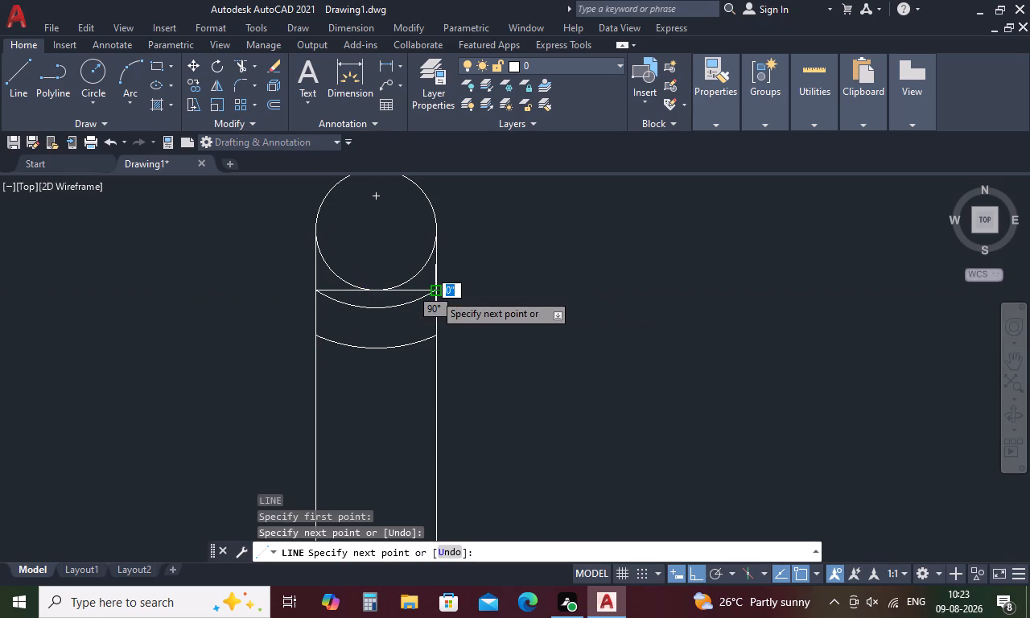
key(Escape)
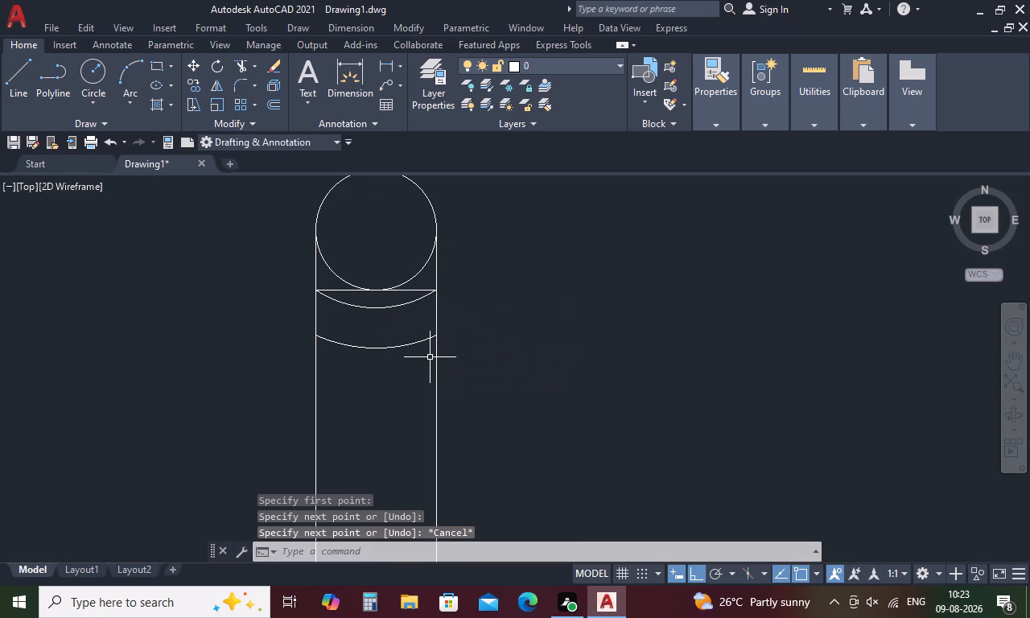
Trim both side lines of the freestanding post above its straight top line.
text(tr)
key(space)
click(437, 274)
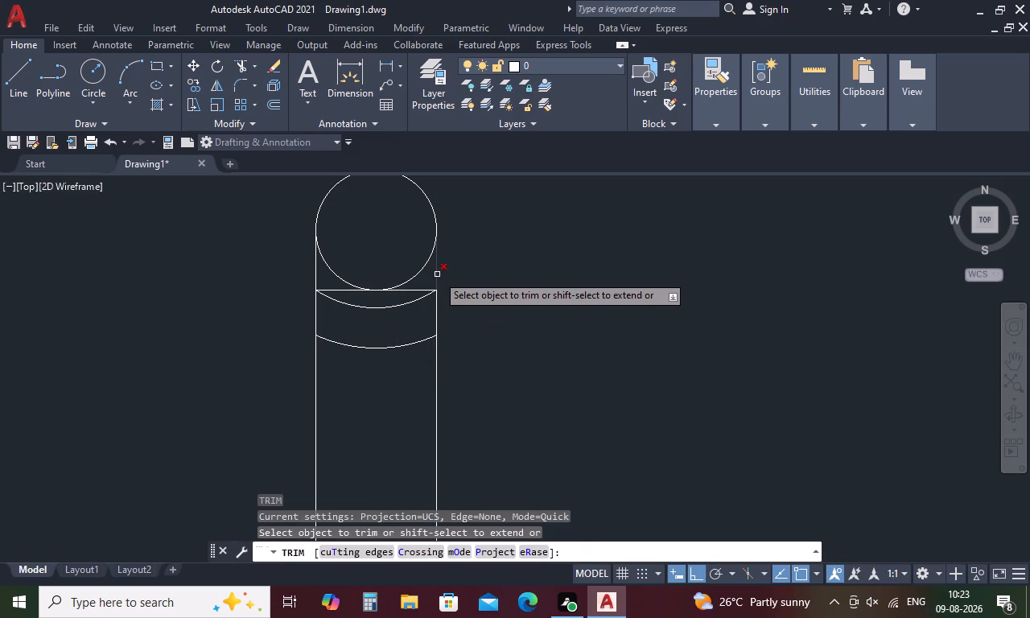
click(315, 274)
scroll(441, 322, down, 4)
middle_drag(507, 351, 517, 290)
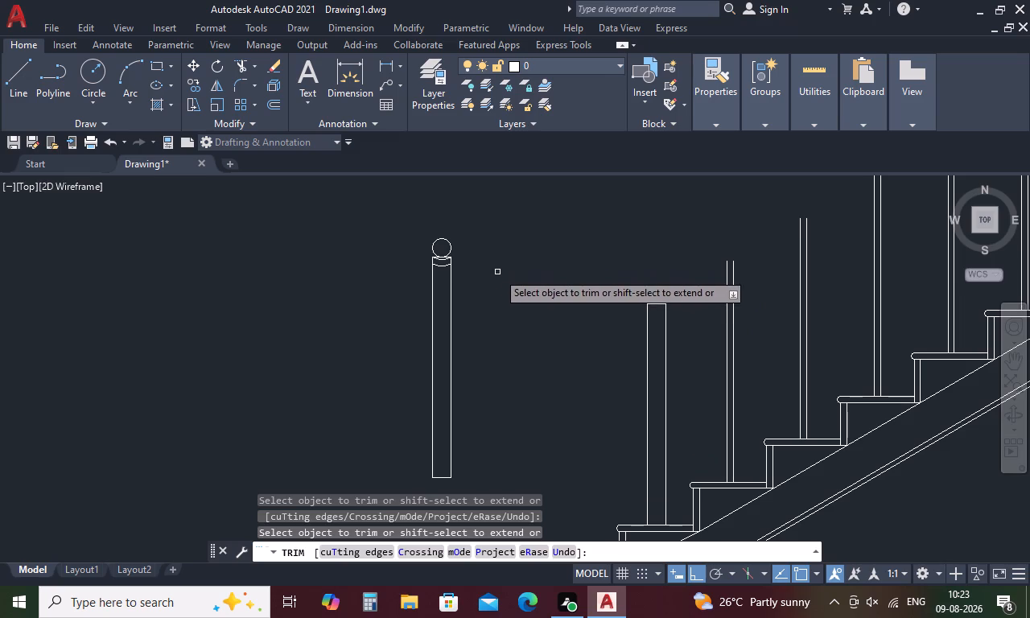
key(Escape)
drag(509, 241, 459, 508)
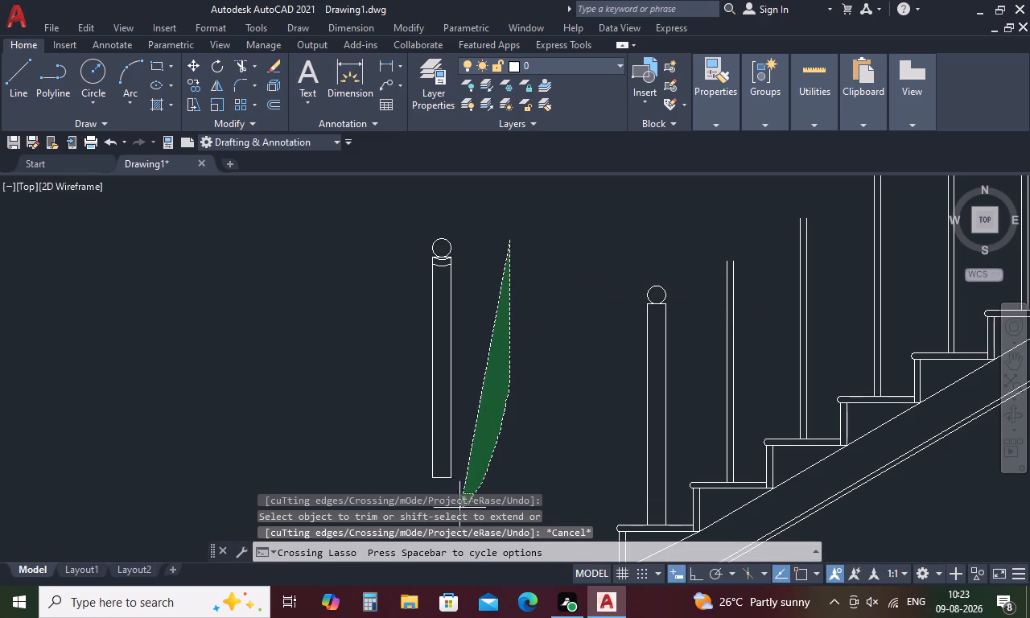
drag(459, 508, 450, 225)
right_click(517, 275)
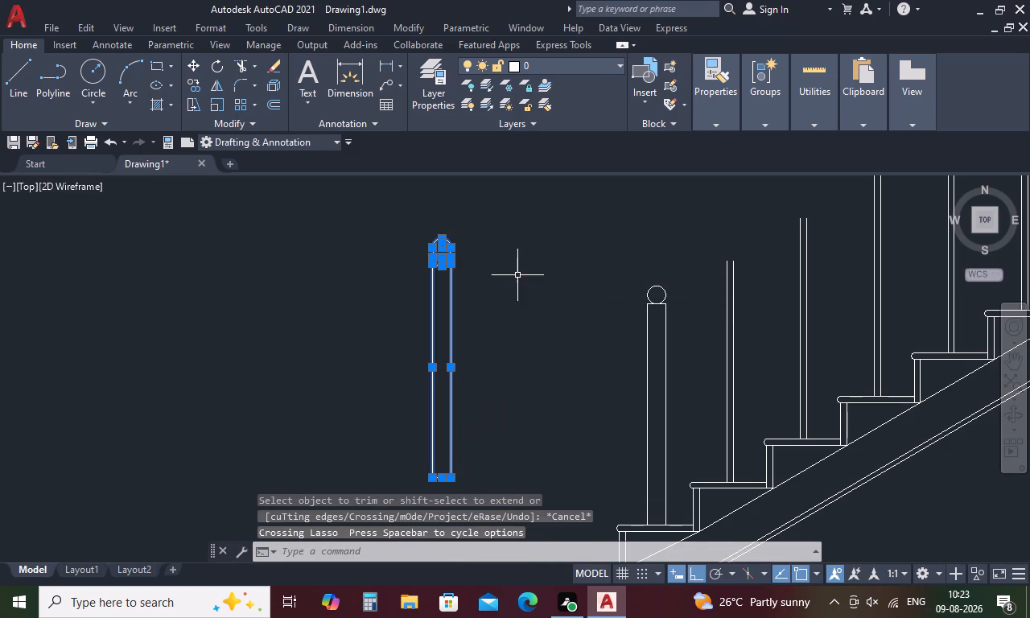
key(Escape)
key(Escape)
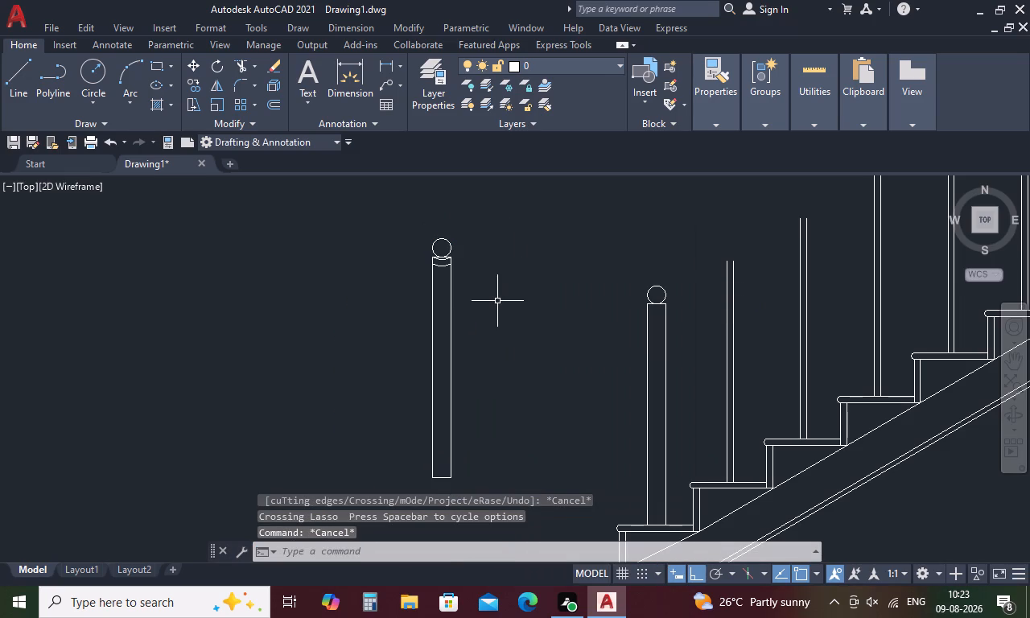
Erase the old post on the lowest tread, including its ball, side lines and leftover top line.
click(661, 287)
drag(691, 332, 538, 398)
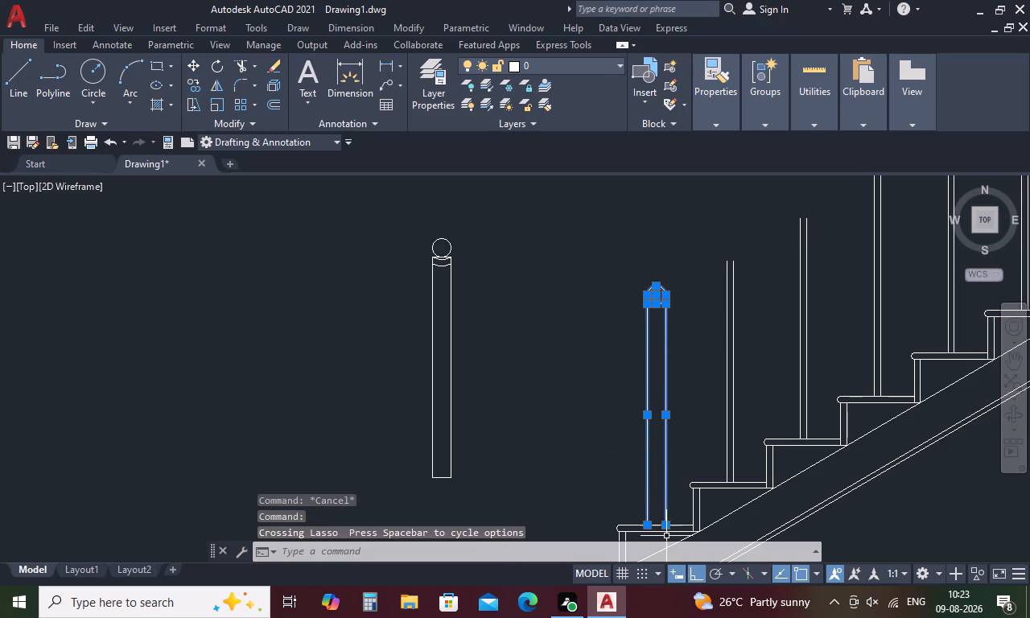
scroll(666, 536, up, 4)
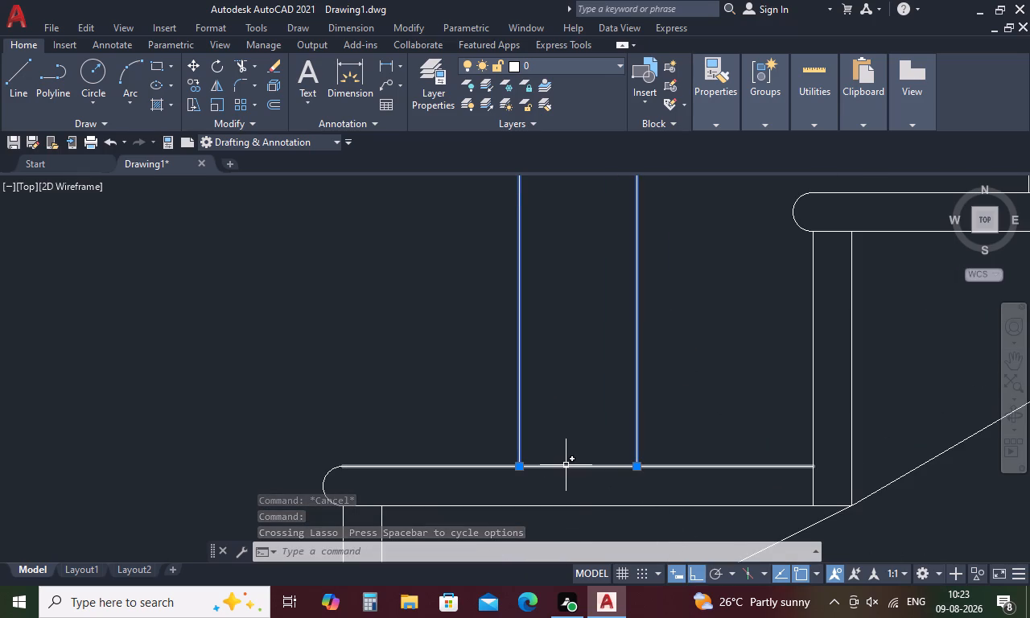
key(Delete)
scroll(626, 419, down, 4)
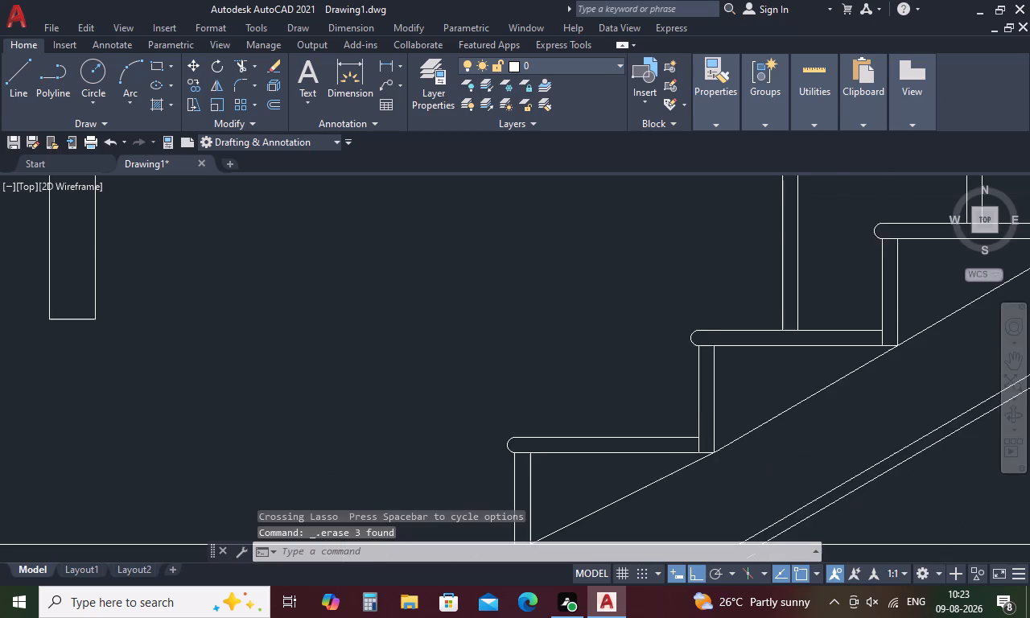
scroll(612, 376, down, 4)
scroll(617, 352, up, 2)
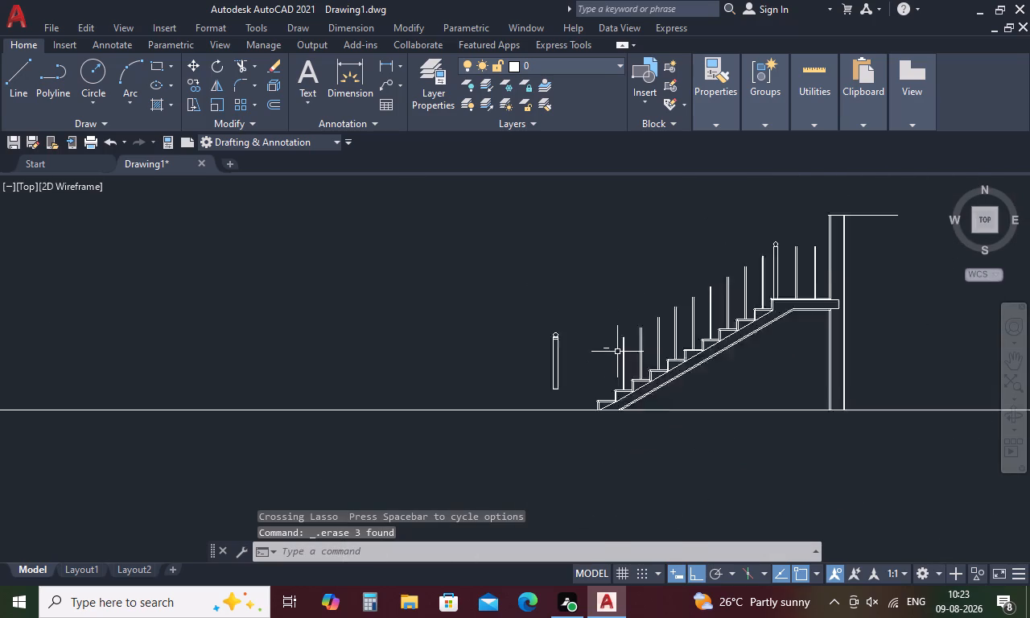
scroll(617, 352, up, 2)
drag(594, 332, 527, 326)
scroll(530, 316, down, 5)
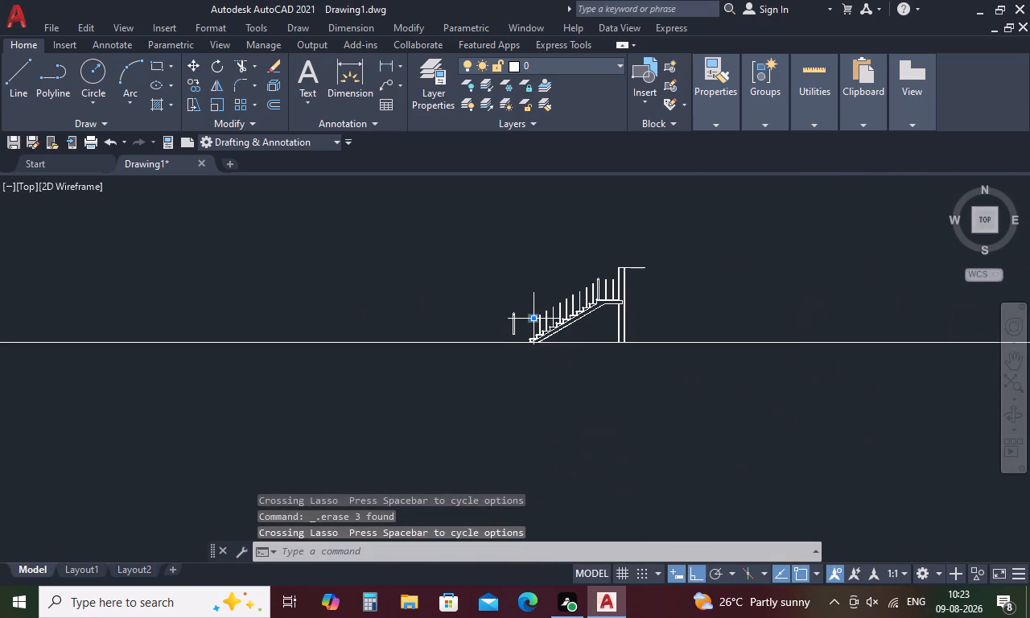
key(Delete)
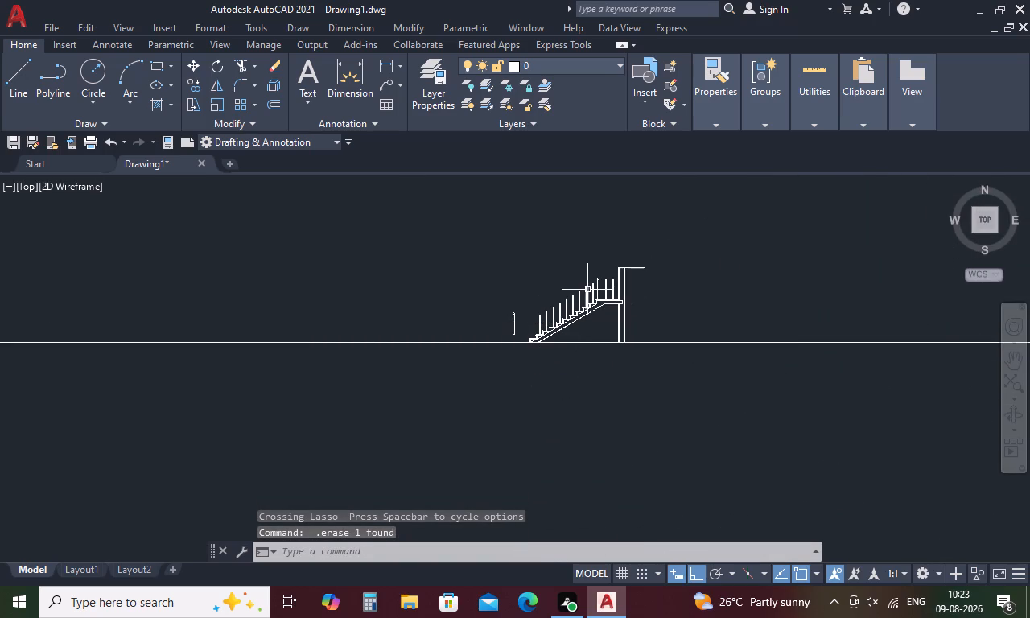
Erase the old post at the front edge of the landing, including its ball and both side lines.
scroll(595, 286, up, 5)
drag(607, 284, 585, 302)
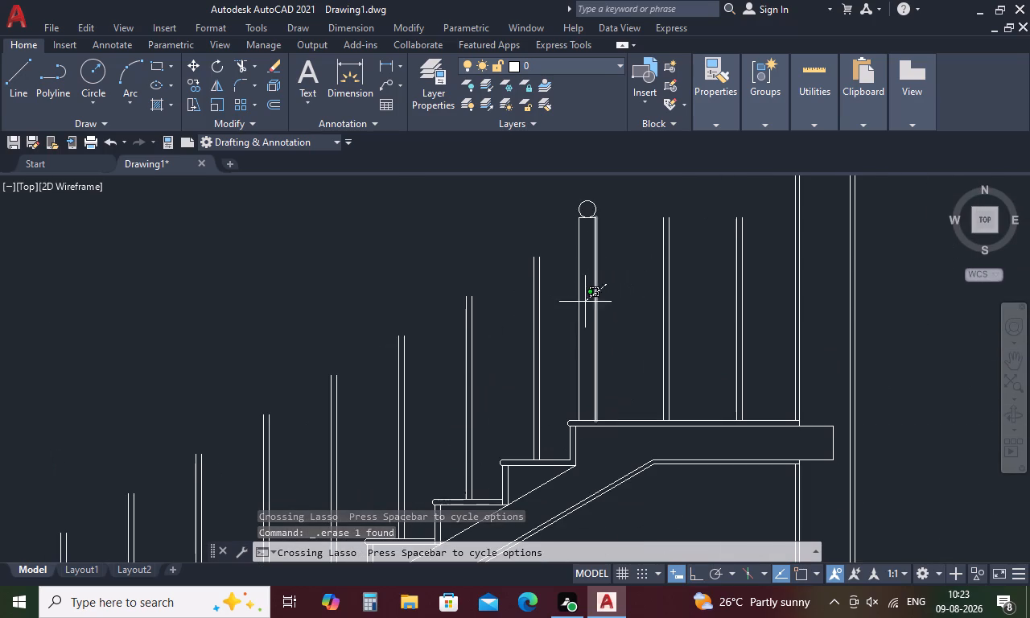
drag(585, 302, 571, 325)
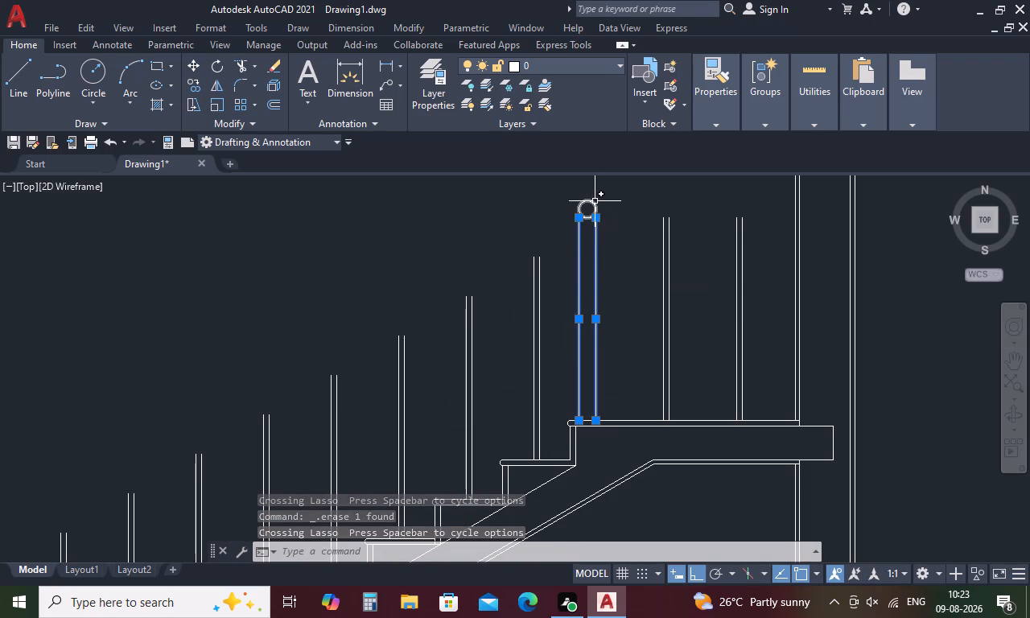
click(594, 204)
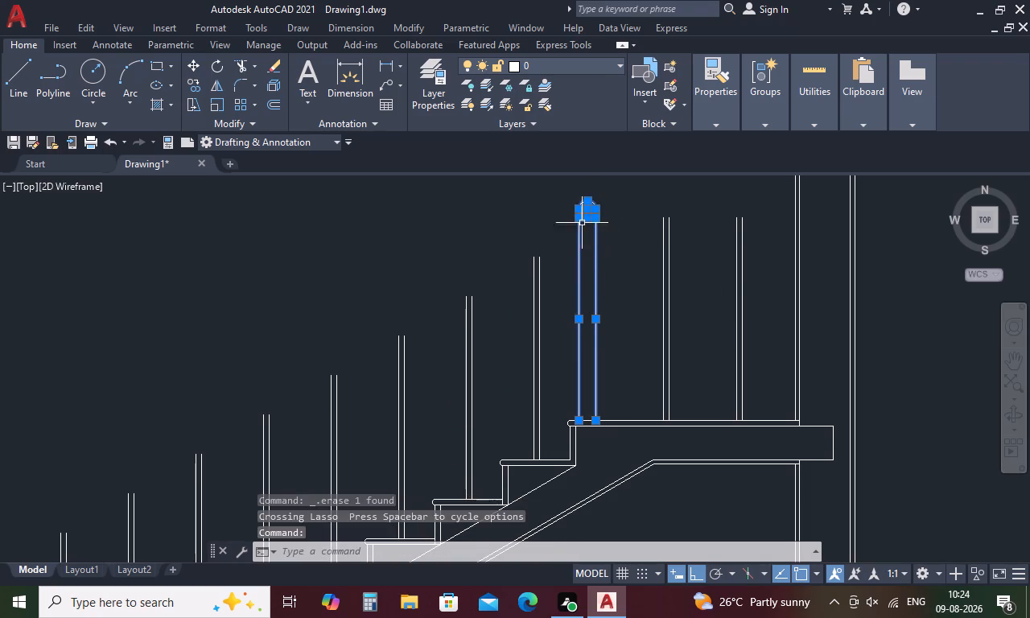
scroll(587, 201, up, 5)
scroll(593, 209, down, 3)
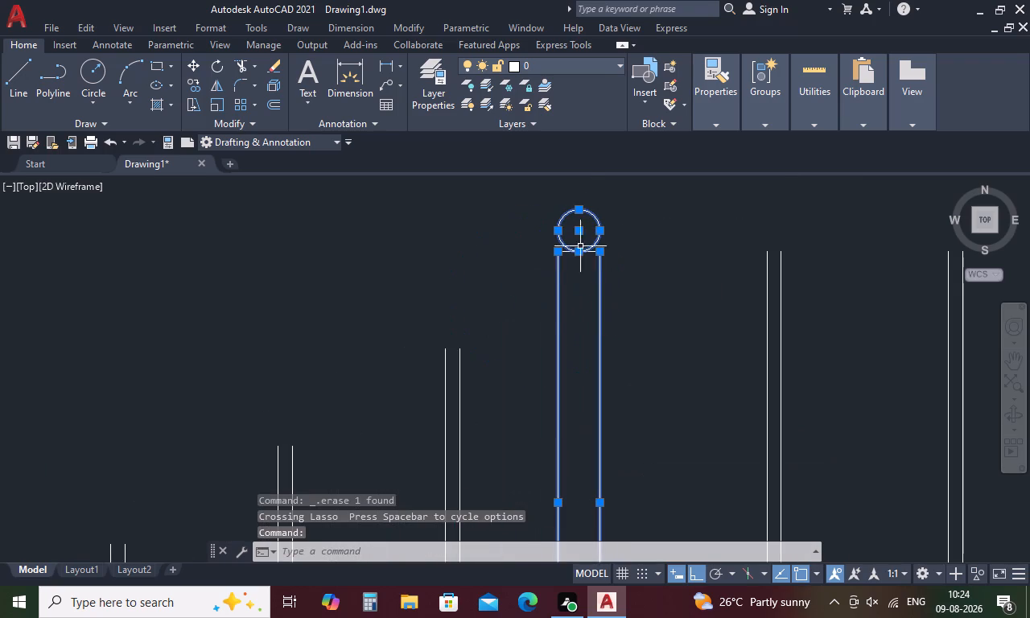
click(558, 311)
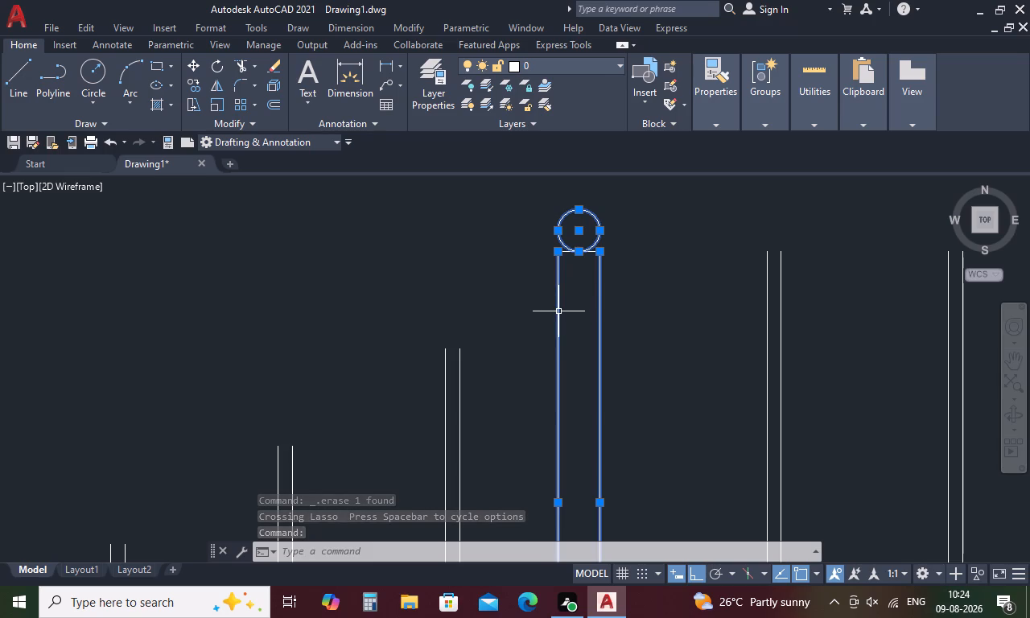
scroll(575, 320, down, 2)
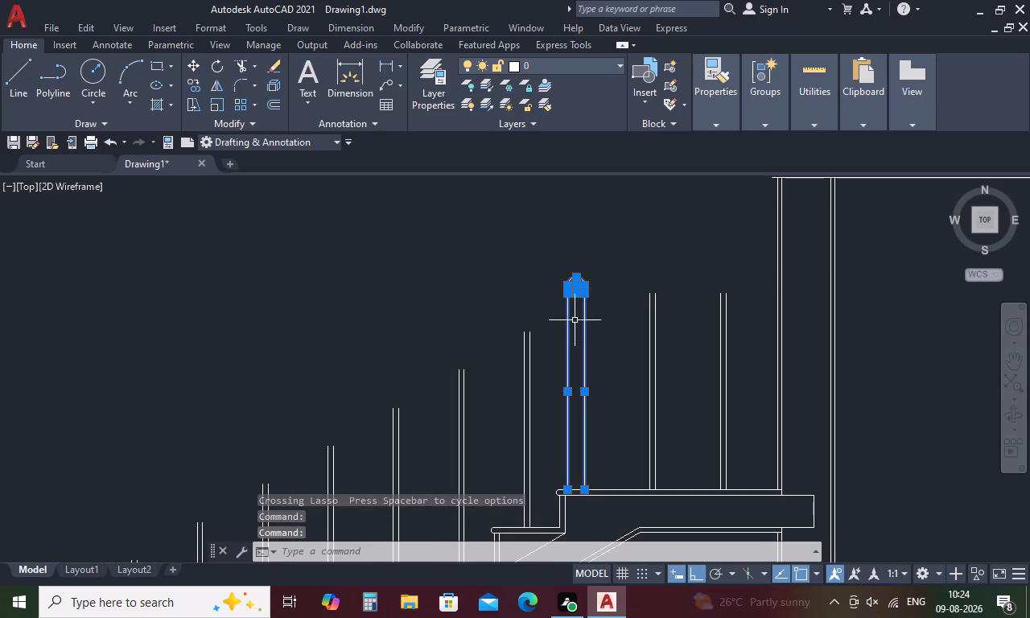
key(Delete)
Copy the freestanding ball-topped post by its bottom midpoint onto the lowest tread and onto the landing near its nosing.
scroll(575, 320, down, 4)
scroll(449, 377, up, 4)
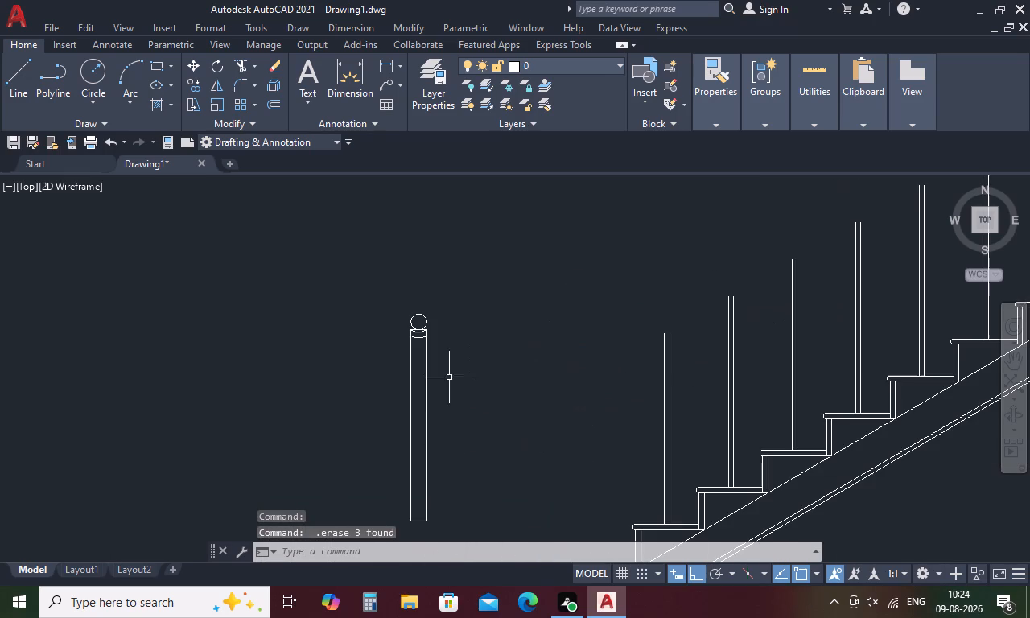
drag(463, 369, 445, 243)
right_click(452, 311)
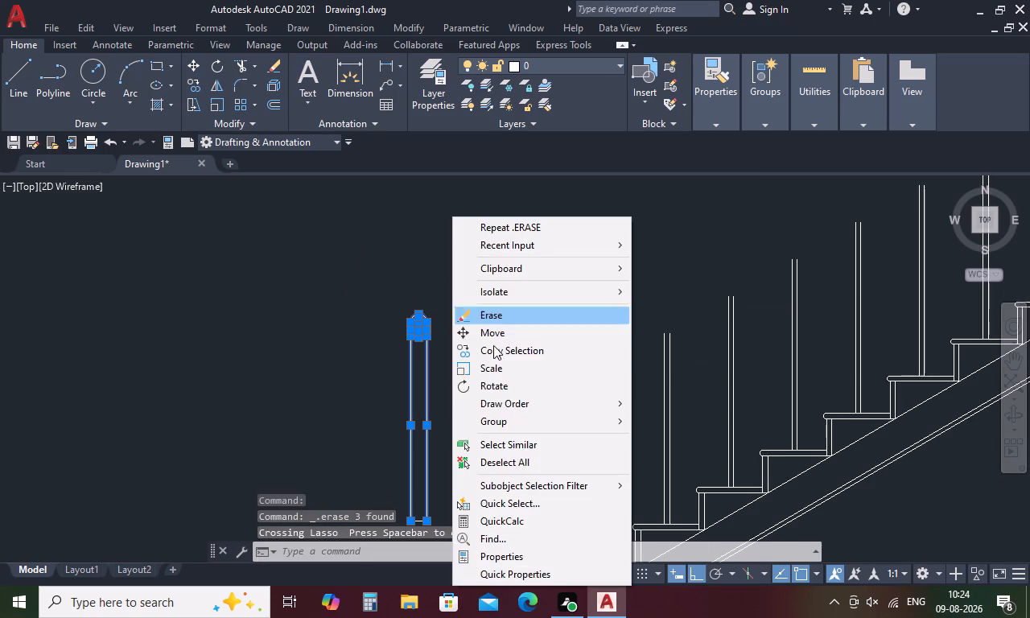
click(558, 349)
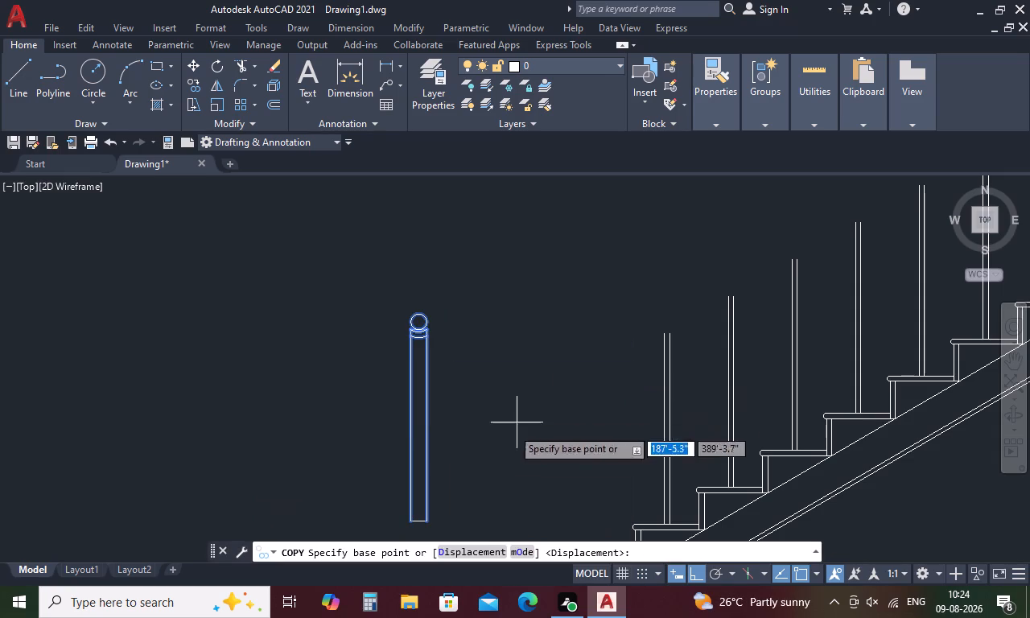
click(414, 520)
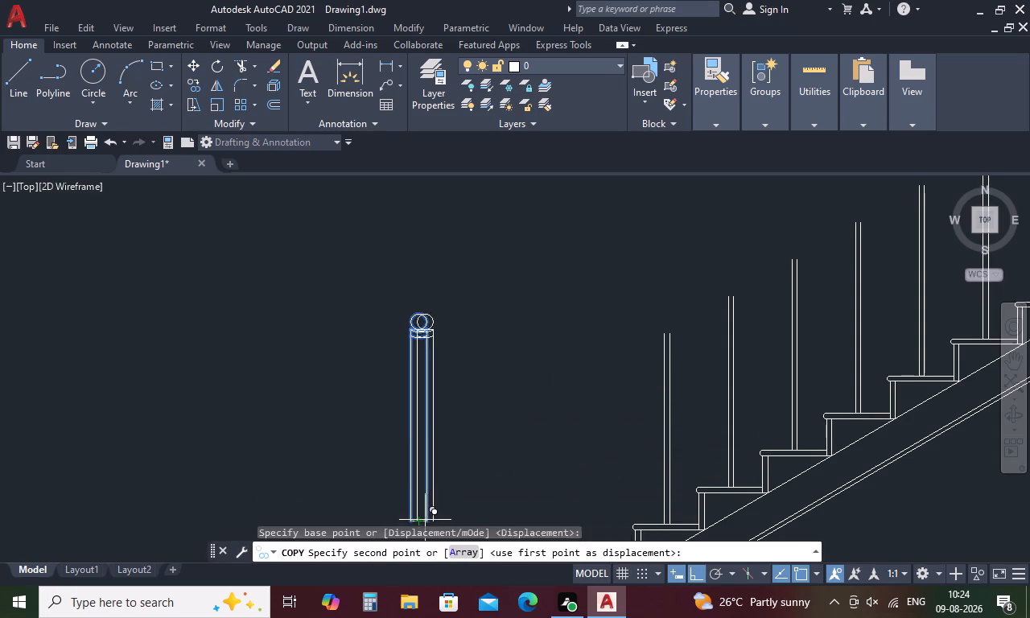
middle_drag(599, 472, 566, 263)
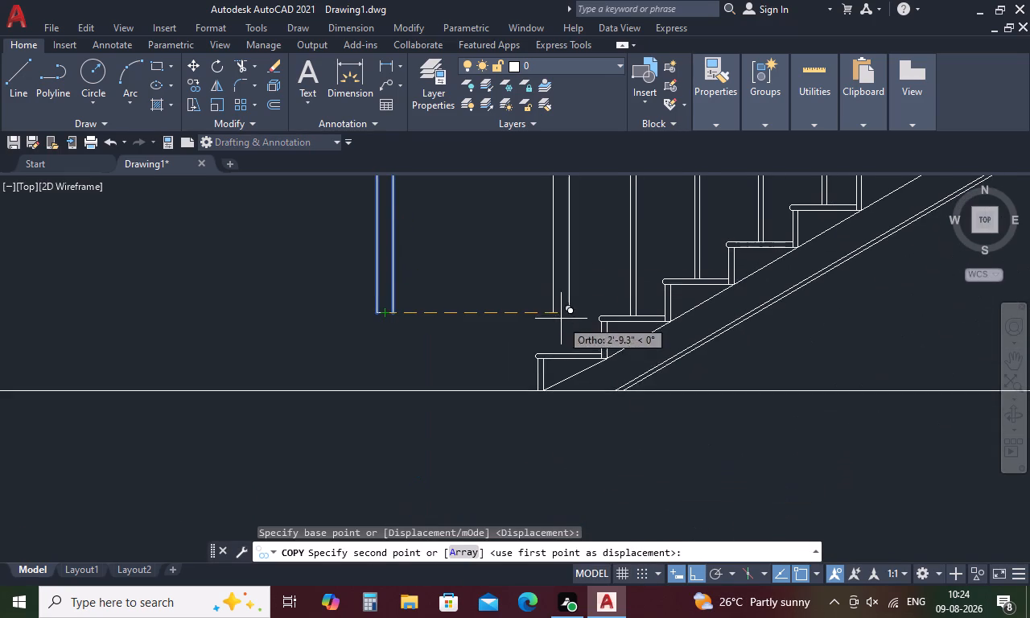
click(566, 352)
scroll(617, 280, down, 3)
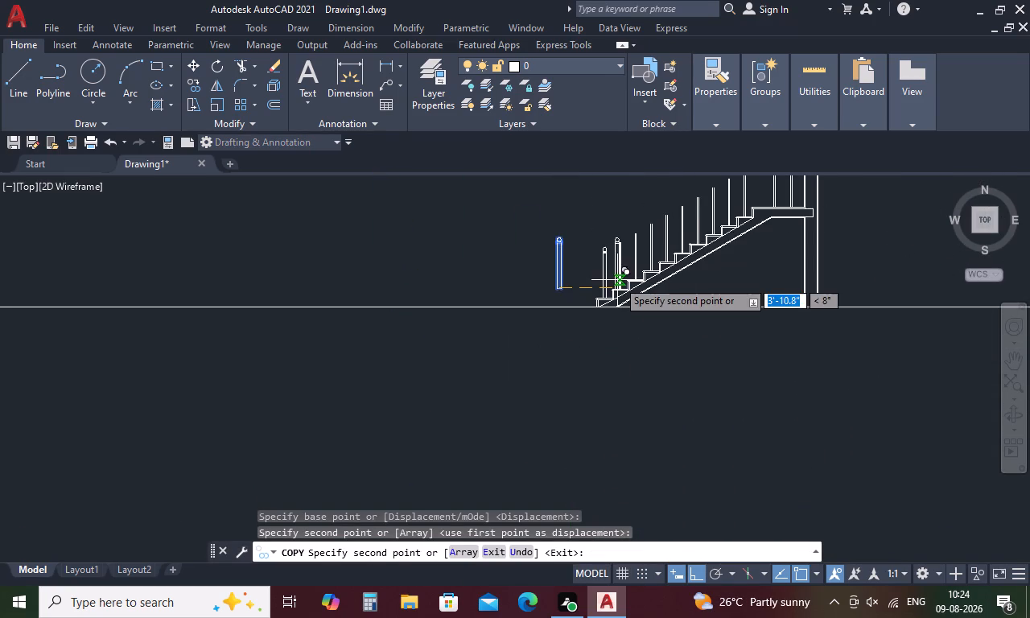
middle_drag(679, 212, 472, 314)
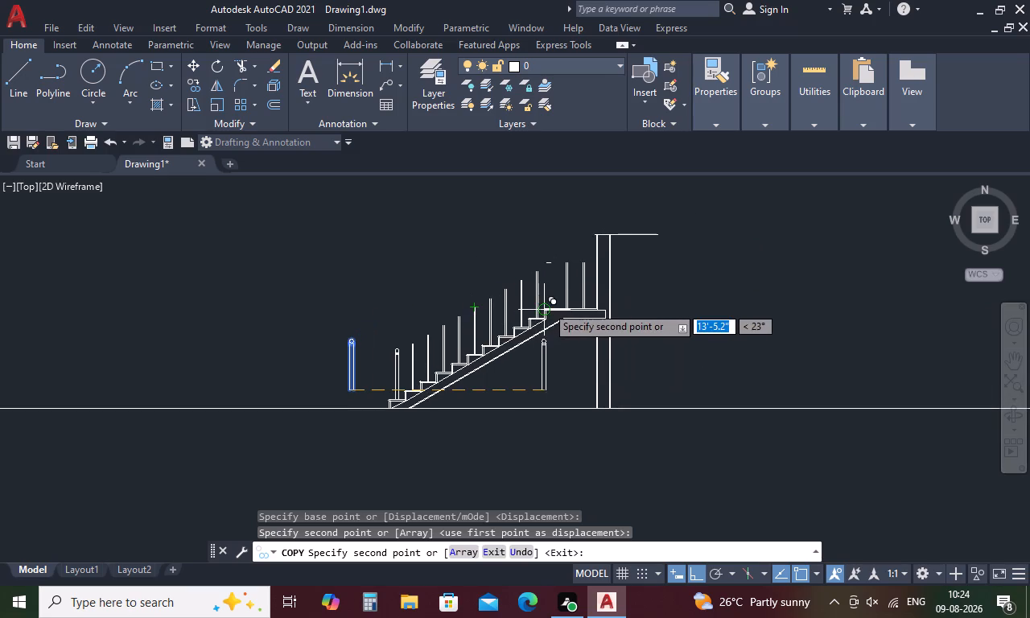
scroll(546, 306, up, 4)
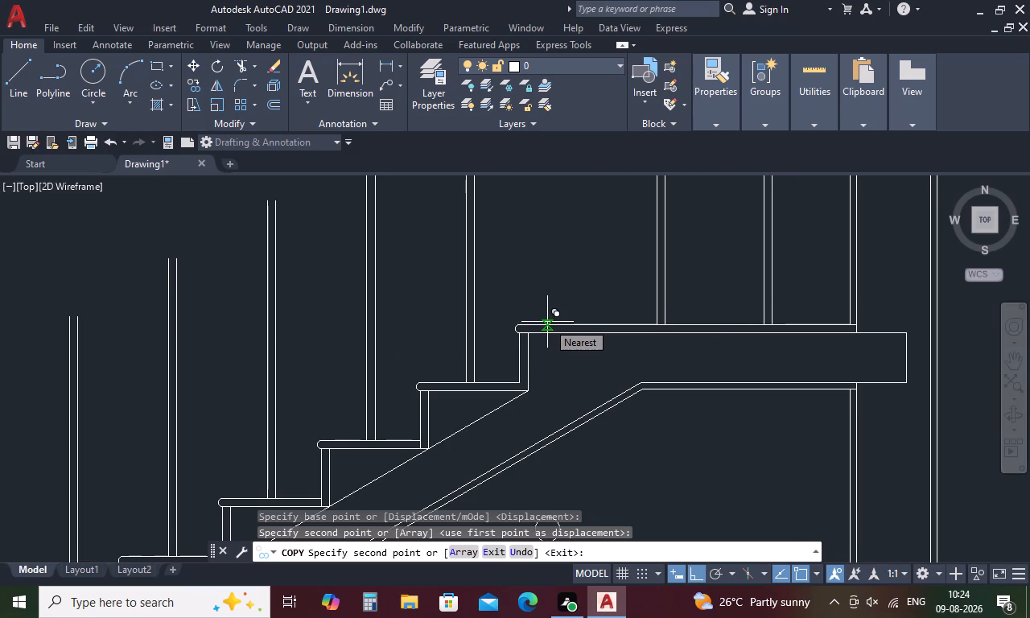
click(547, 323)
scroll(604, 303, down, 2)
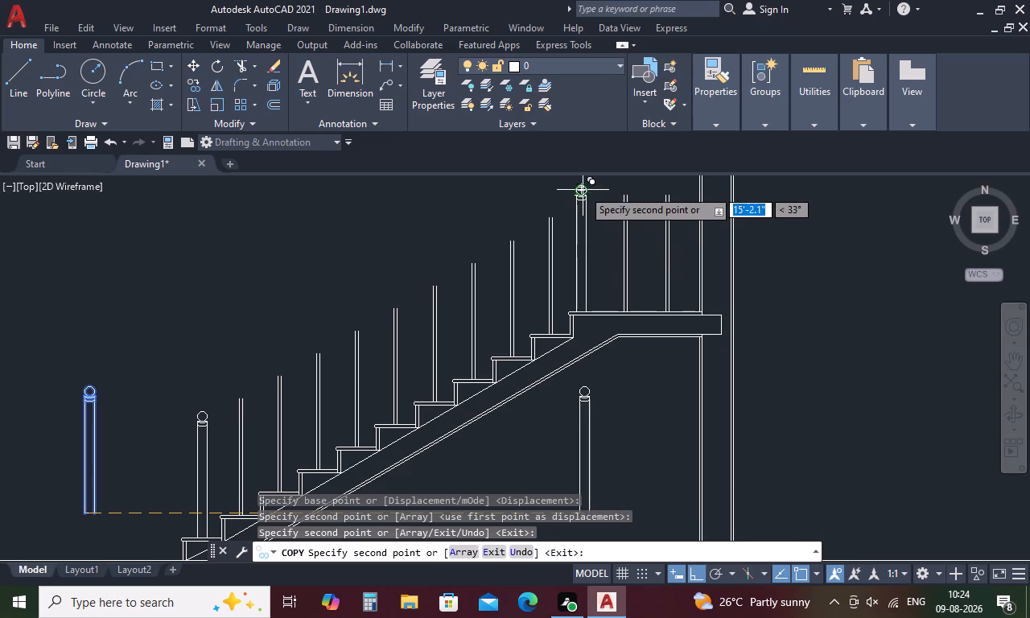
scroll(582, 182, up, 4)
key(Escape)
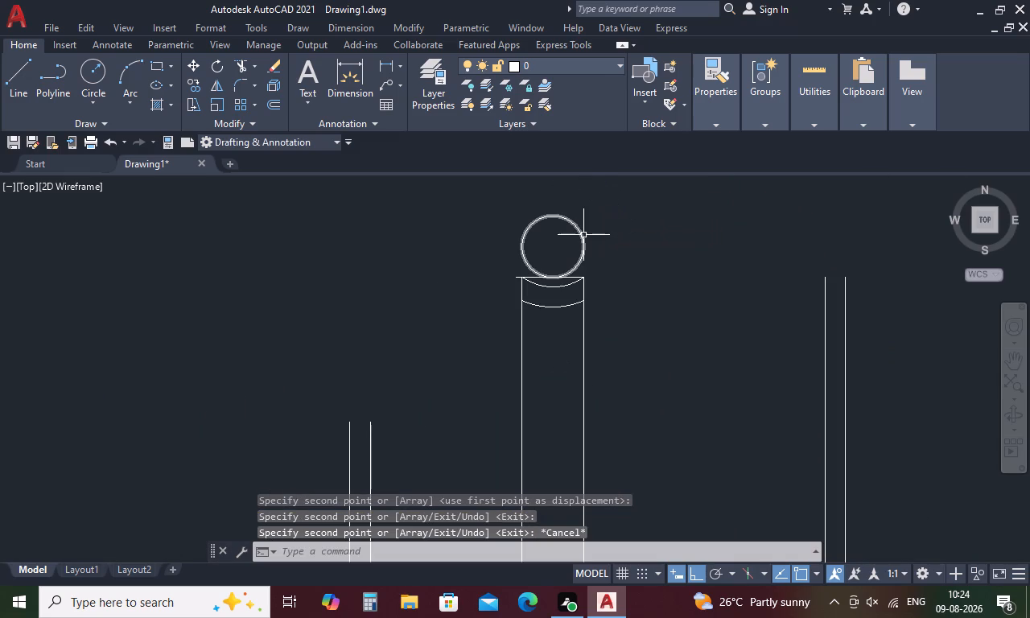
Trim the leftover line stub projecting past the side of the landing post's top, just below the ball.
key(t)
text(r)
key(space)
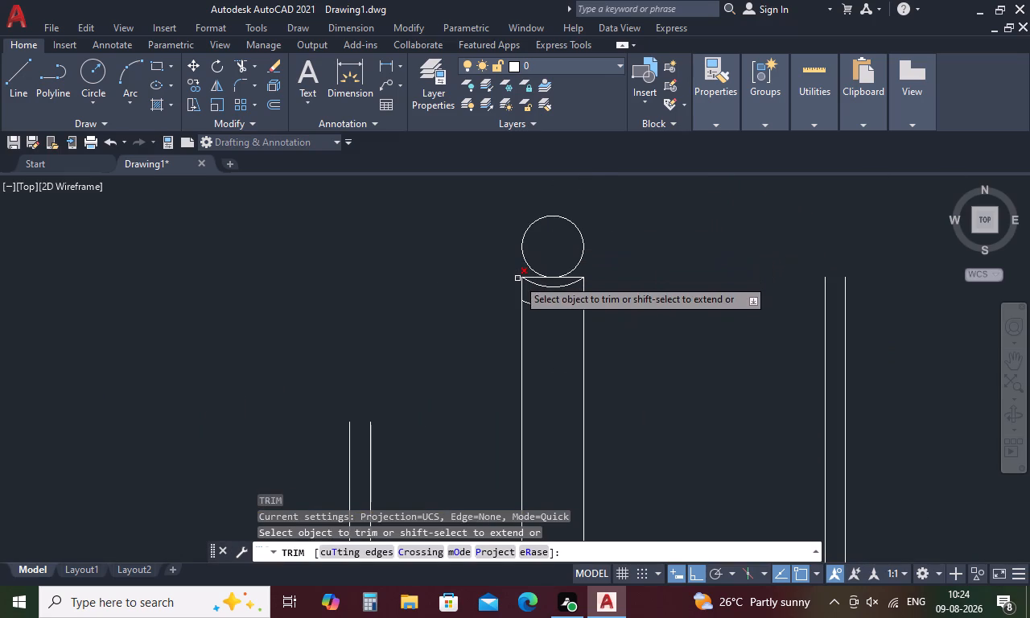
click(517, 278)
scroll(519, 278, down, 2)
scroll(641, 279, down, 2)
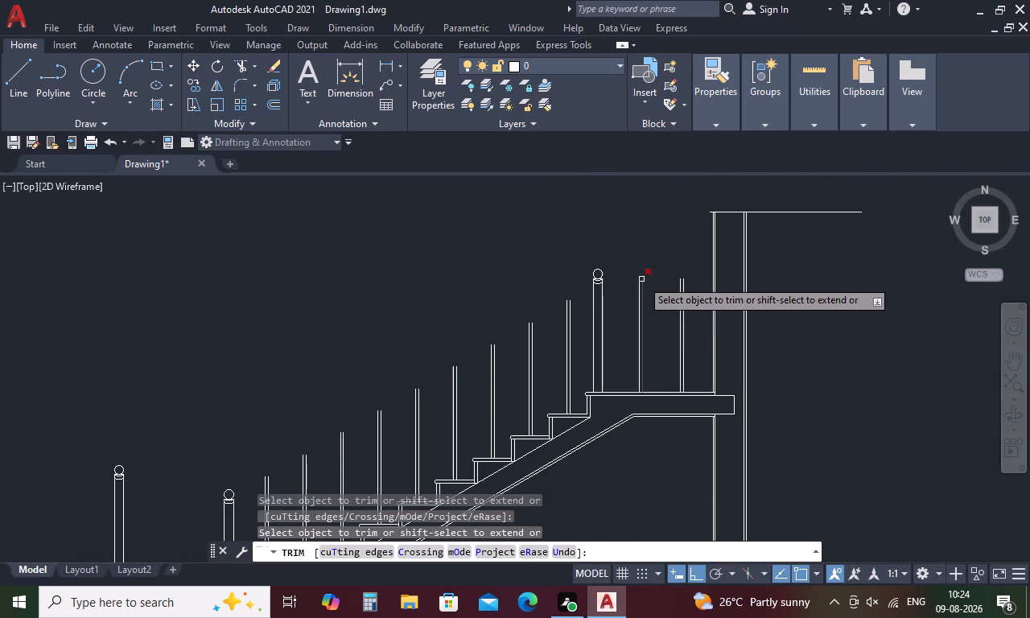
middle_drag(611, 323, 628, 189)
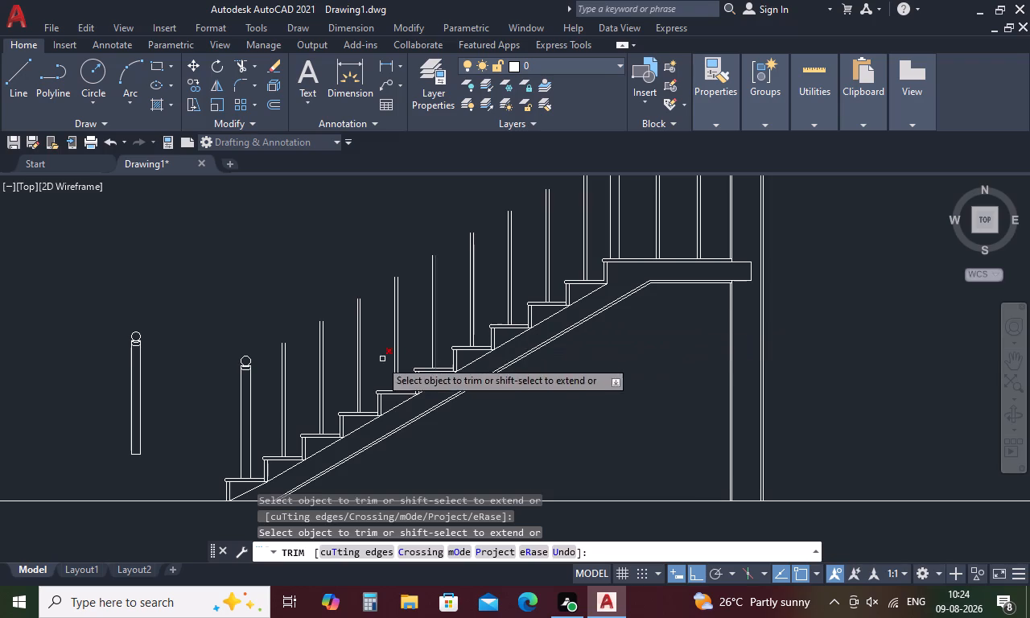
scroll(327, 376, down, 1)
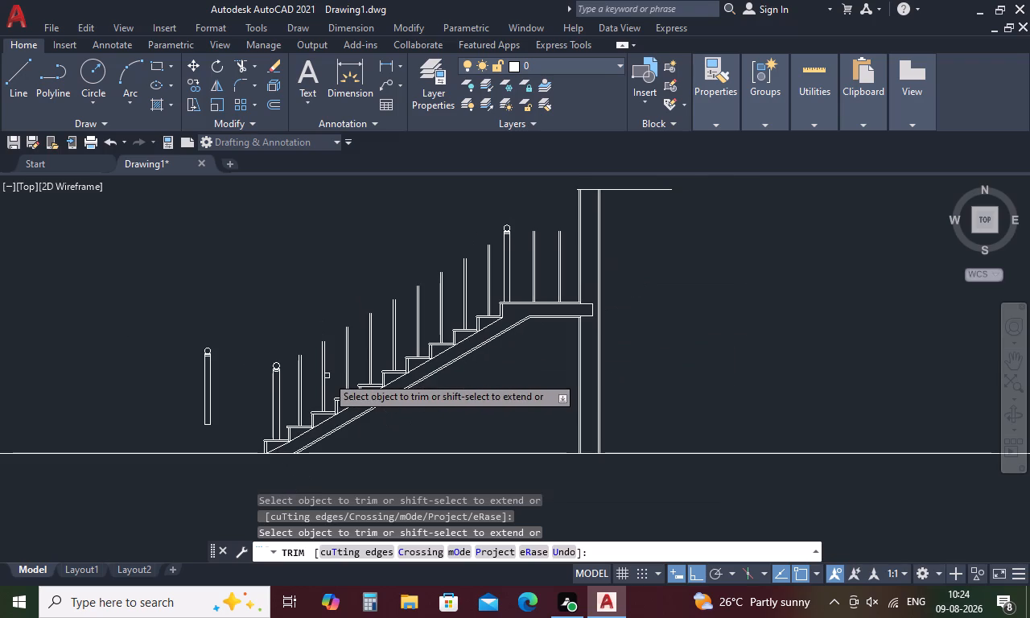
key(Escape)
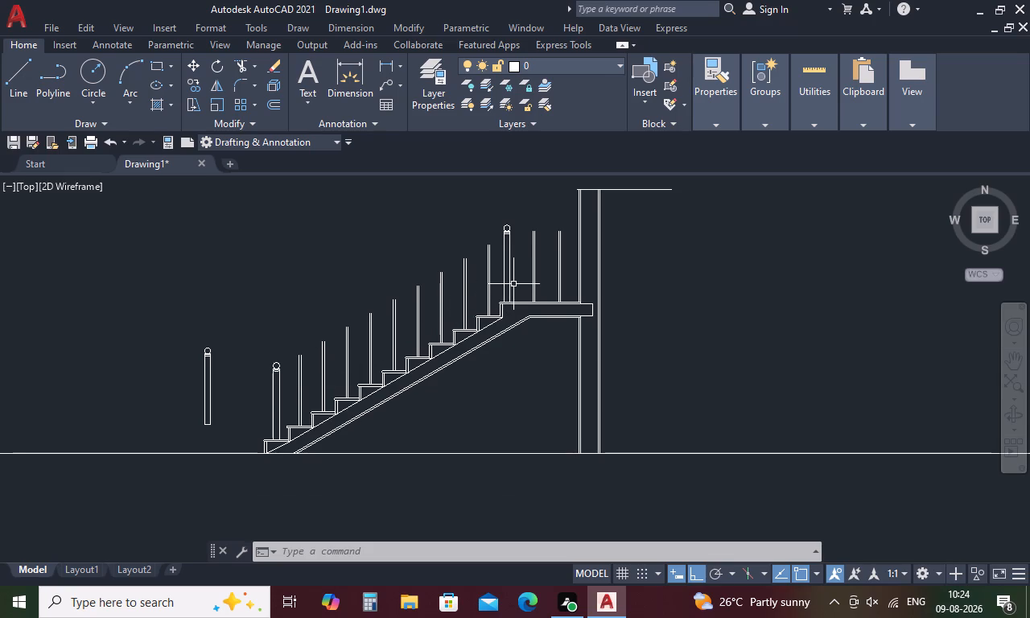
Move the landing post slightly along the landing surface, away from the nosing and toward the nearest baluster.
scroll(513, 265, up, 5)
scroll(513, 265, down, 3)
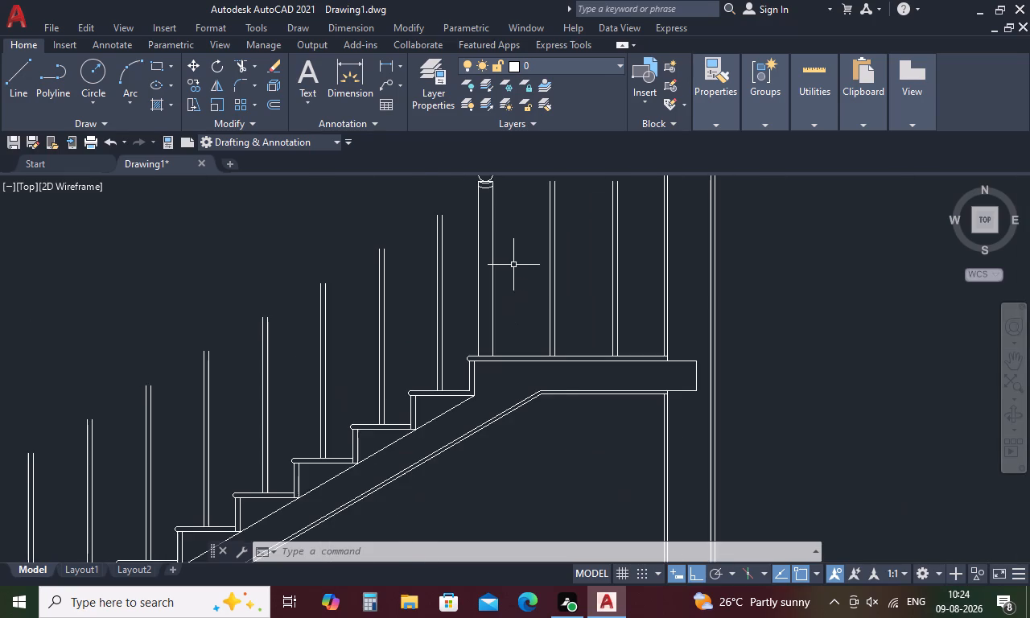
drag(513, 265, 461, 299)
middle_drag(468, 270, 470, 330)
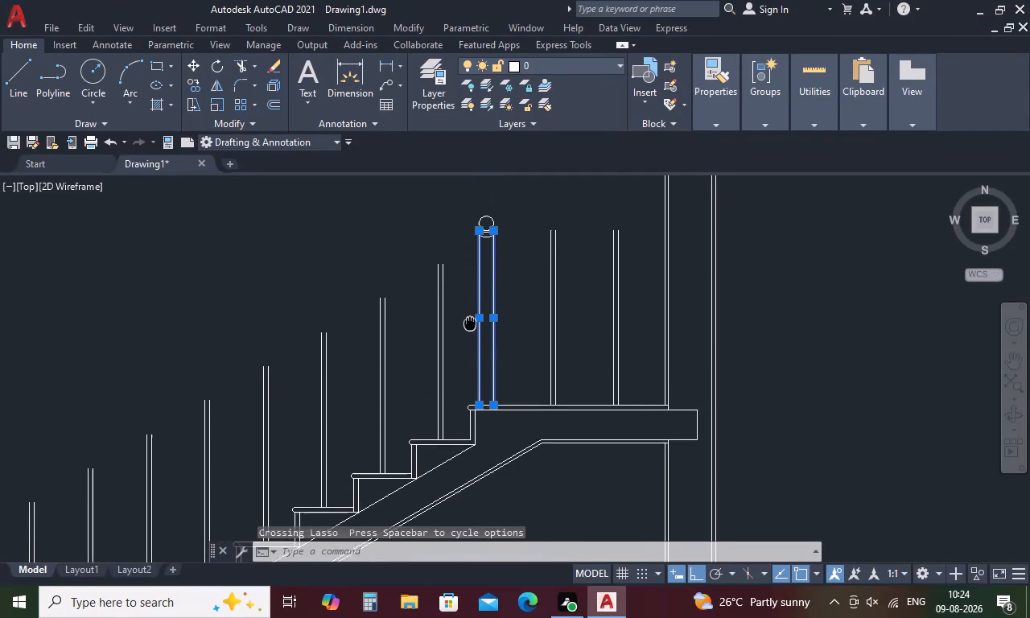
middle_drag(470, 330, 470, 343)
drag(501, 243, 479, 225)
right_click(486, 225)
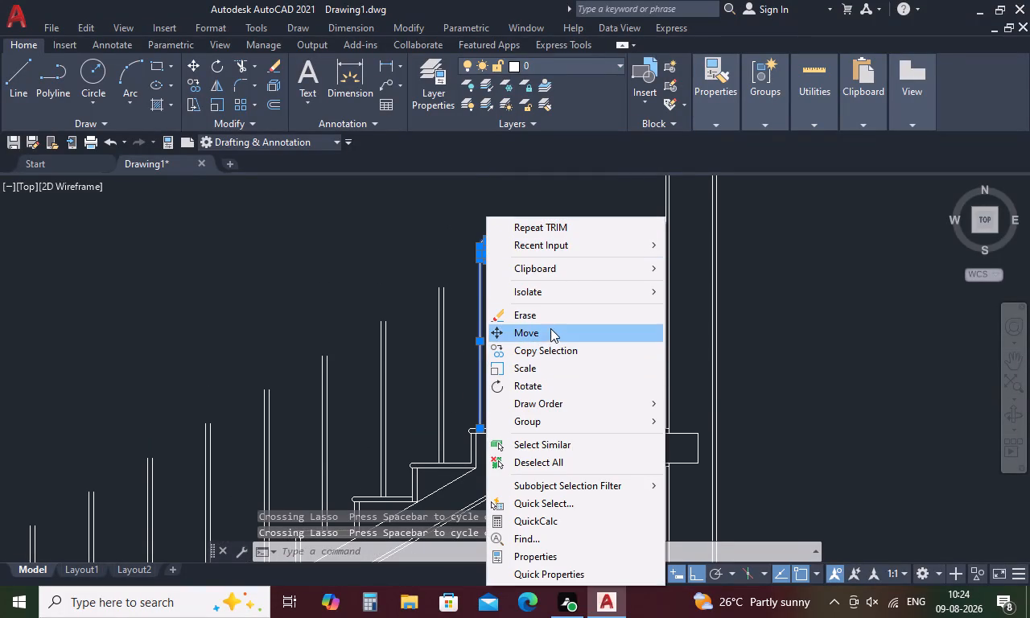
click(550, 334)
scroll(484, 427, up, 4)
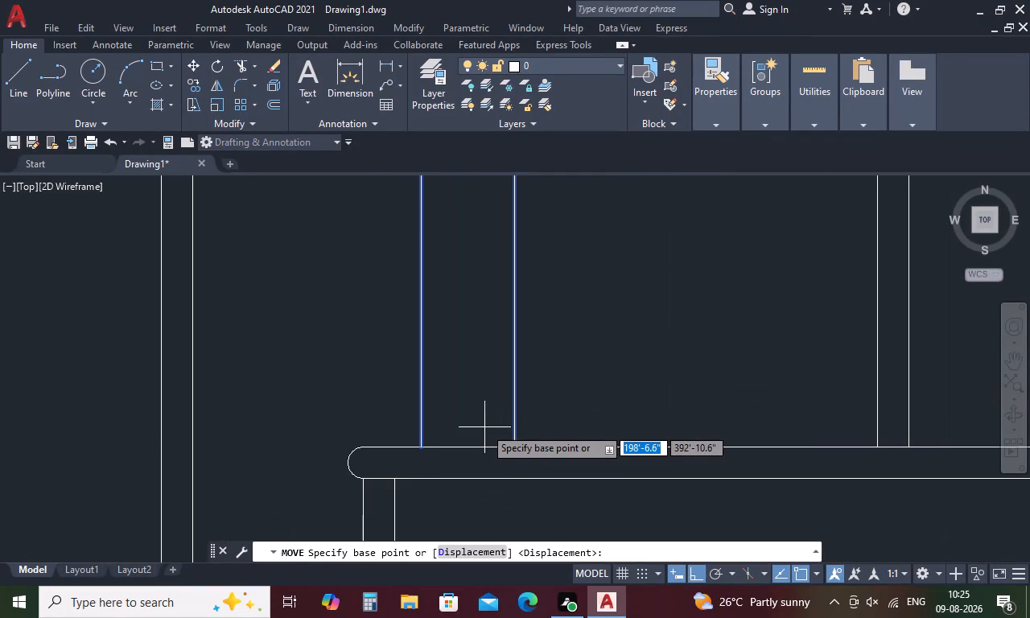
click(423, 445)
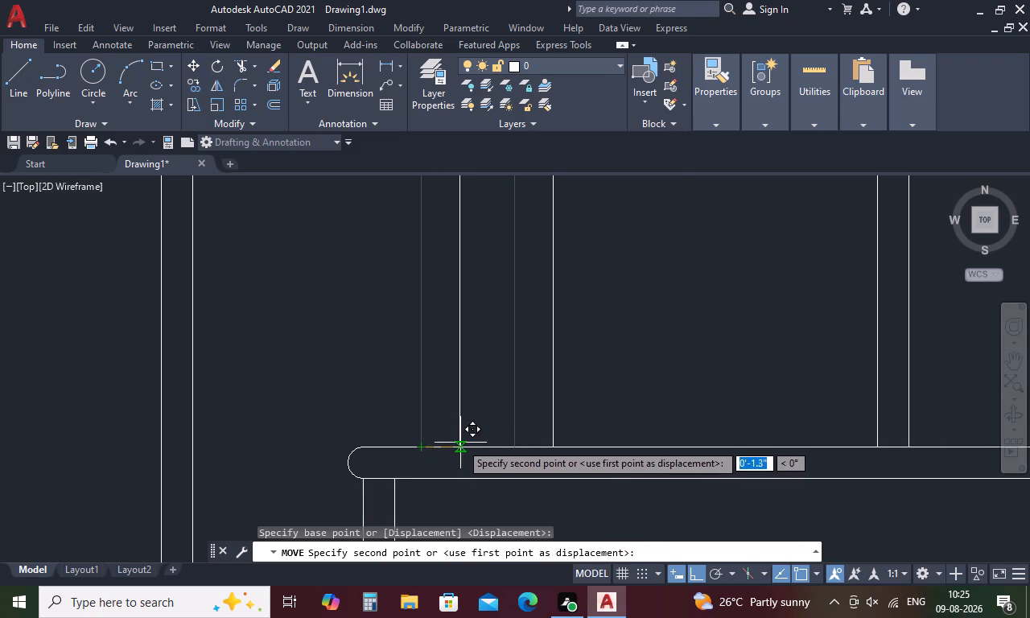
click(468, 443)
scroll(468, 443, down, 4)
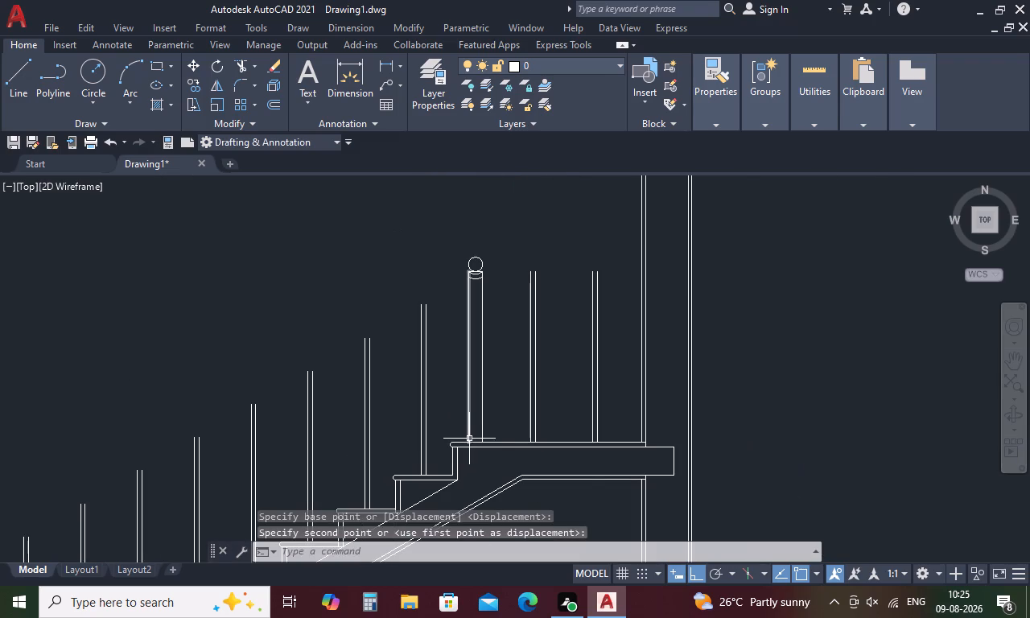
scroll(469, 438, down, 1)
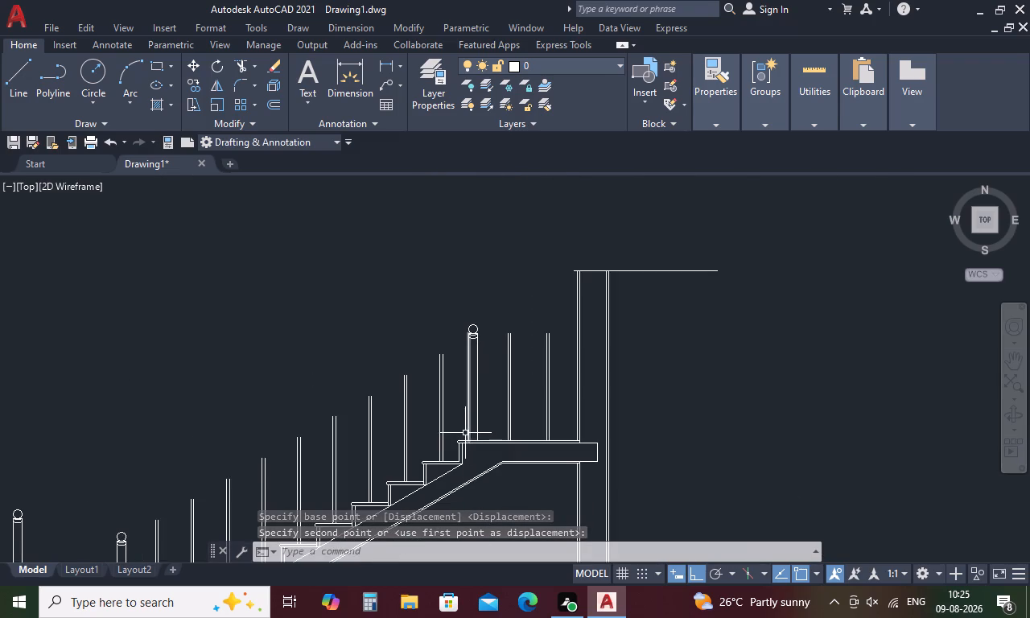
Move the post on the lowest tread slightly along the tread toward its nosing.
middle_drag(464, 431, 599, 268)
middle_drag(580, 264, 580, 269)
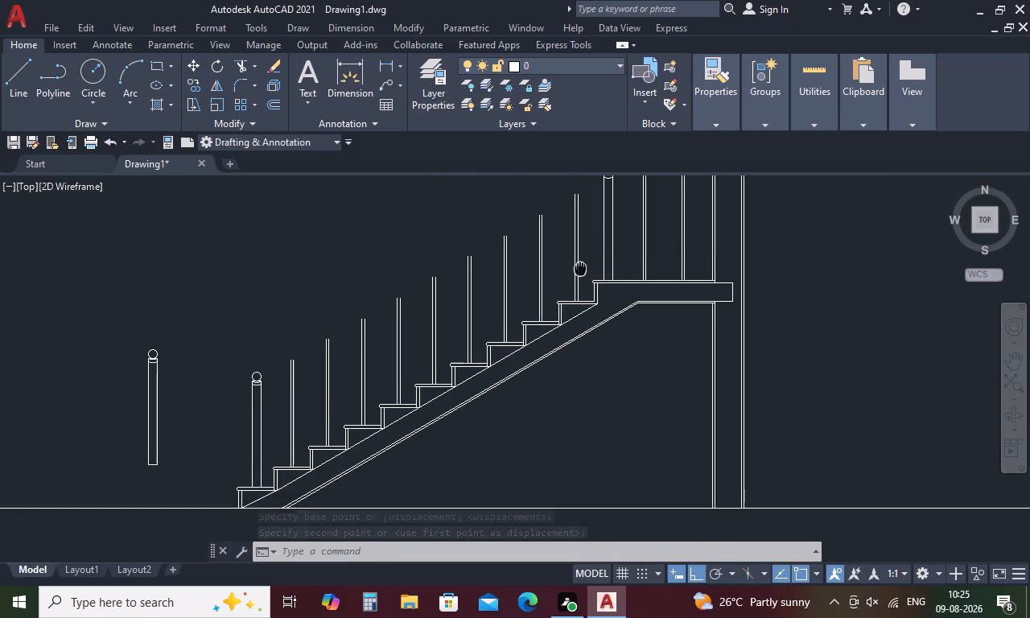
middle_drag(580, 269, 562, 360)
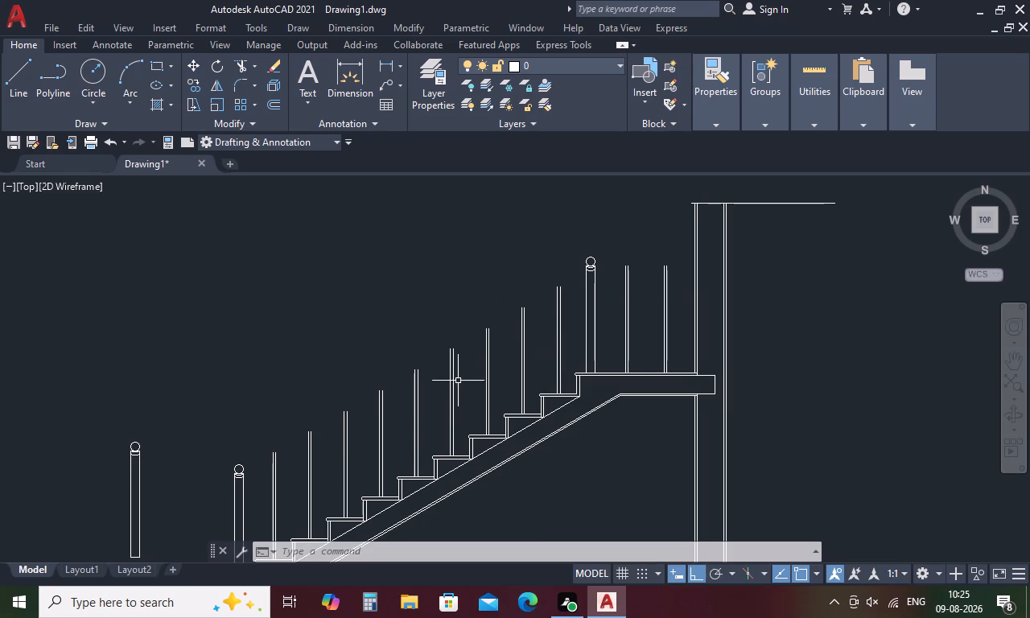
middle_drag(459, 381, 583, 290)
middle_drag(369, 406, 395, 327)
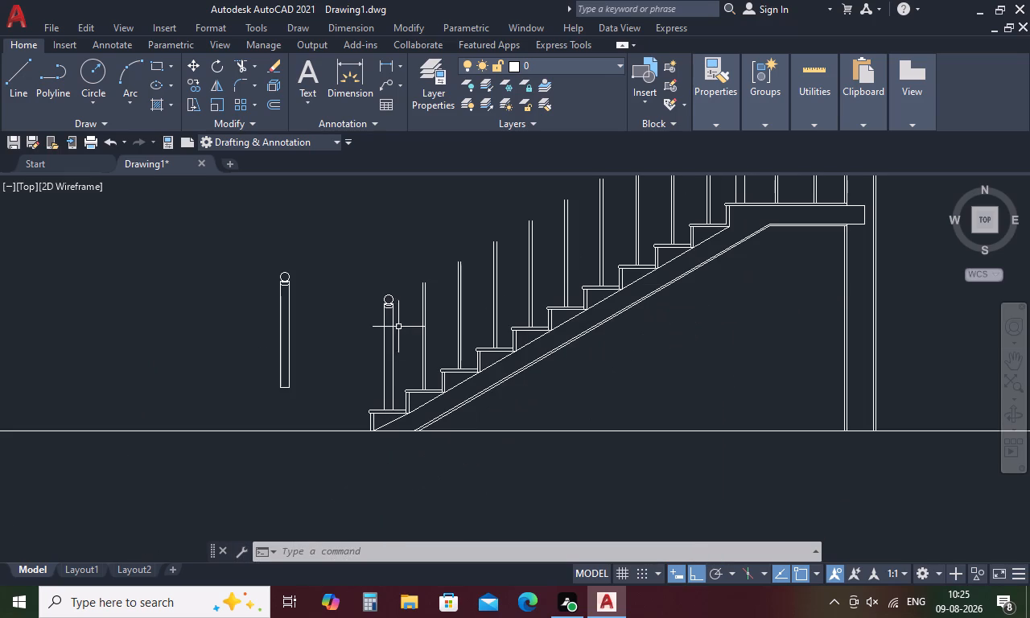
drag(408, 328, 388, 263)
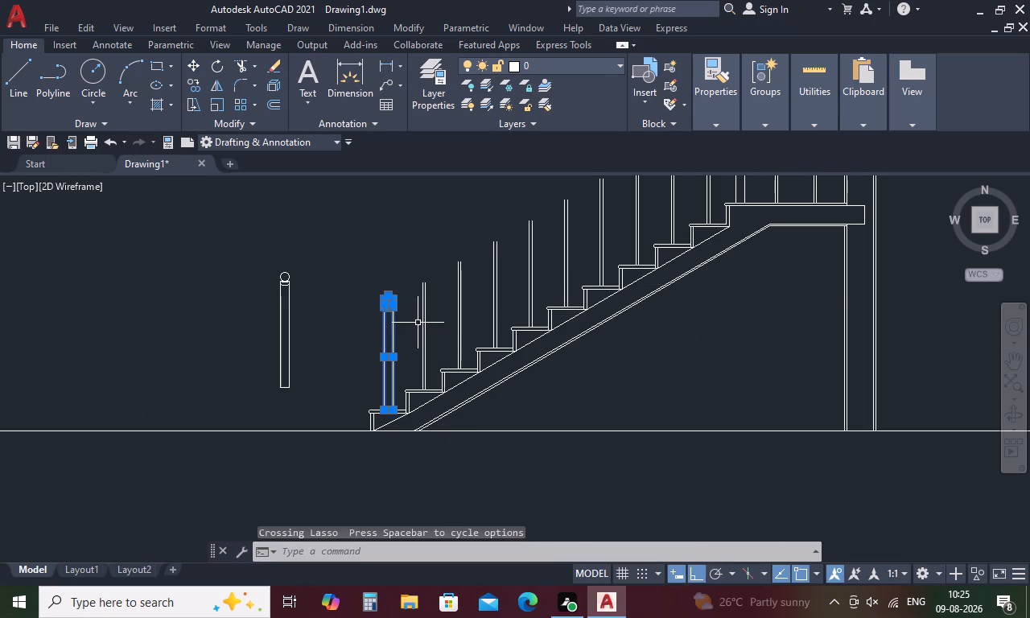
right_click(406, 368)
click(459, 334)
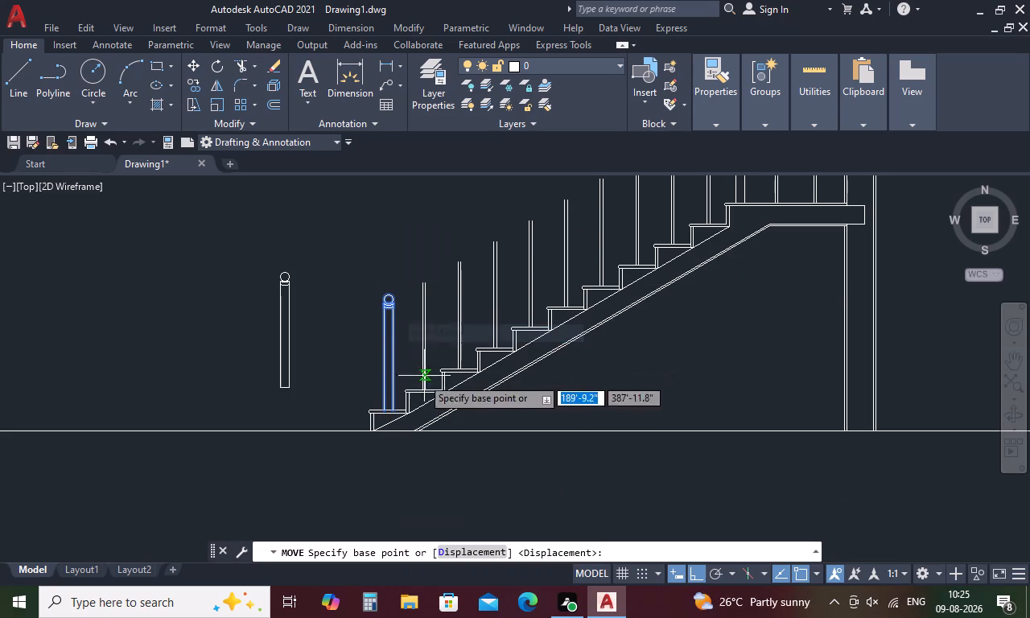
scroll(386, 406, up, 3)
click(399, 425)
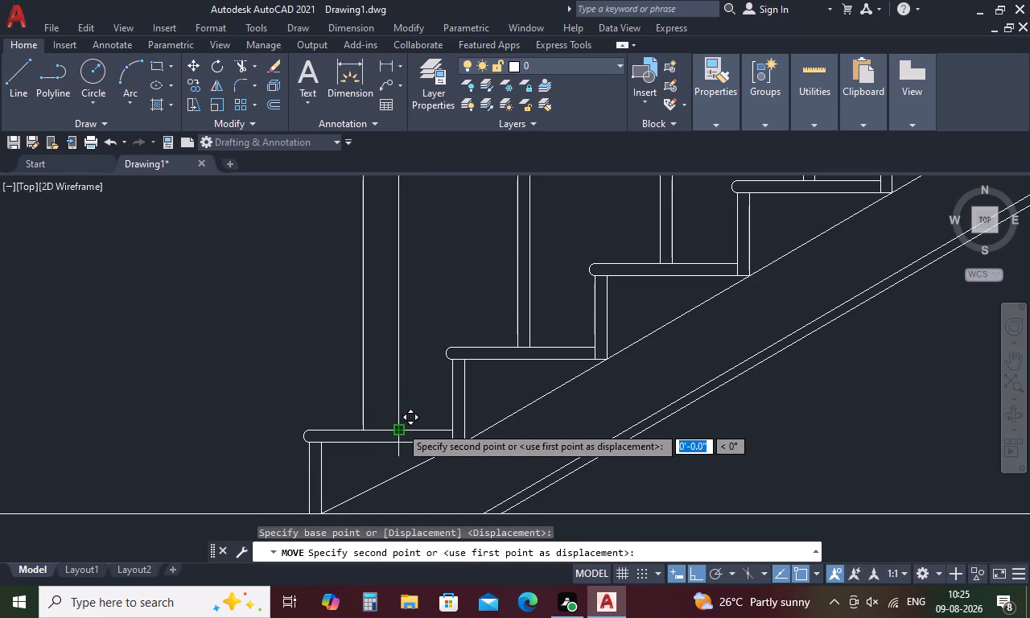
click(380, 430)
scroll(380, 430, down, 3)
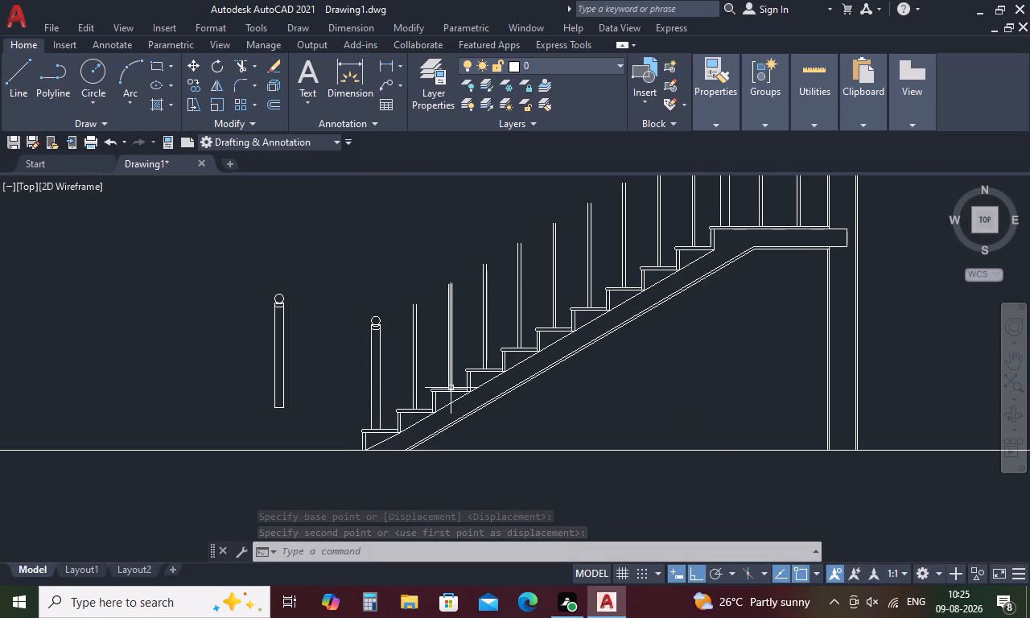
Draw a sloped handrail line from the top outer corner of the lowest flight baluster to that of the highest flight baluster.
key(Escape)
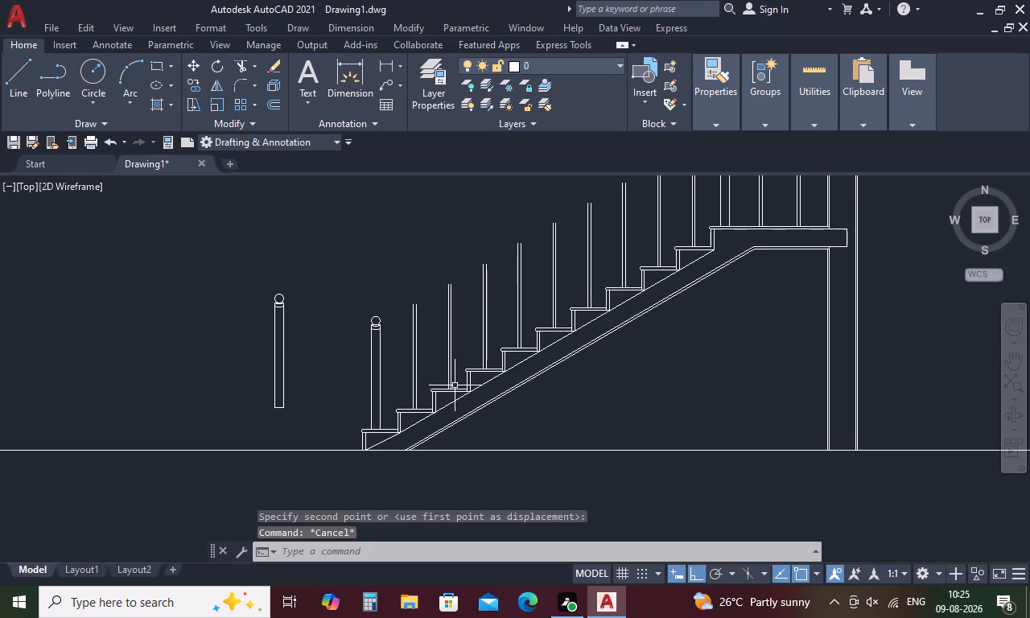
key(l)
key(space)
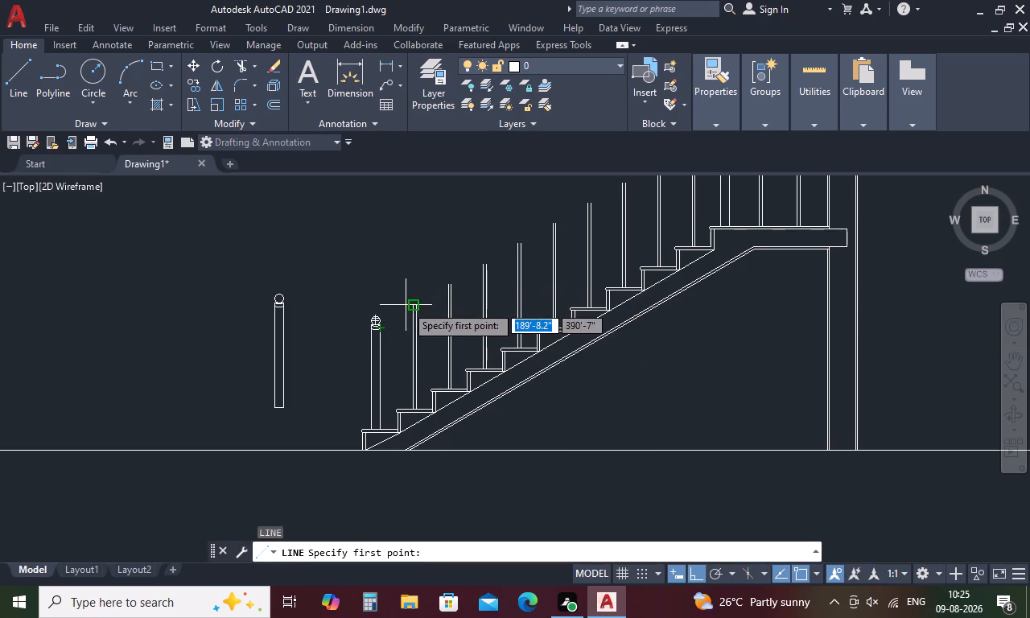
key(Escape)
text(l)
key(space)
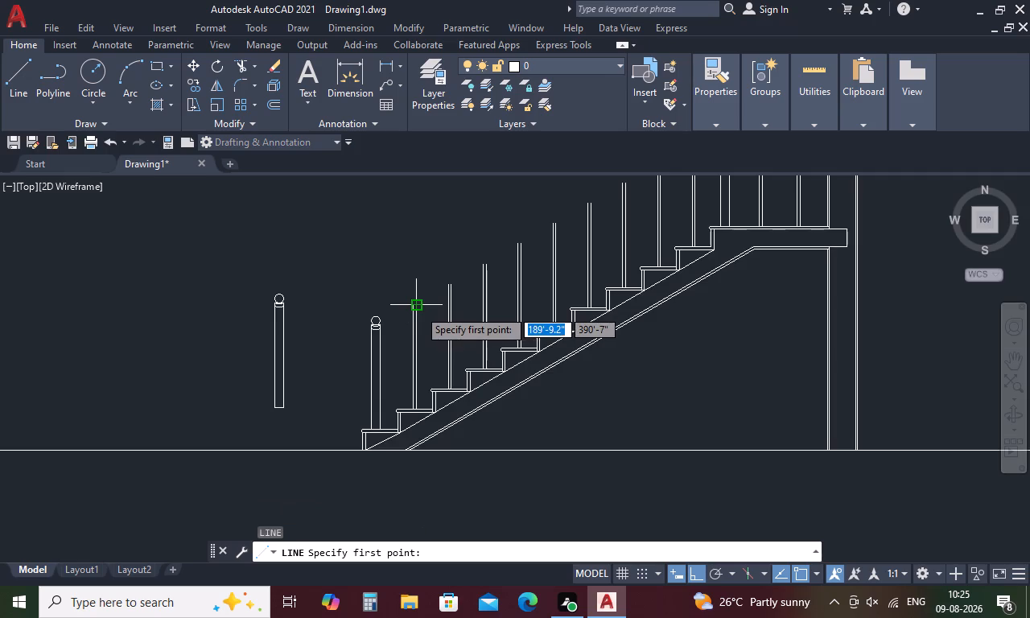
scroll(418, 309, up, 2)
click(398, 304)
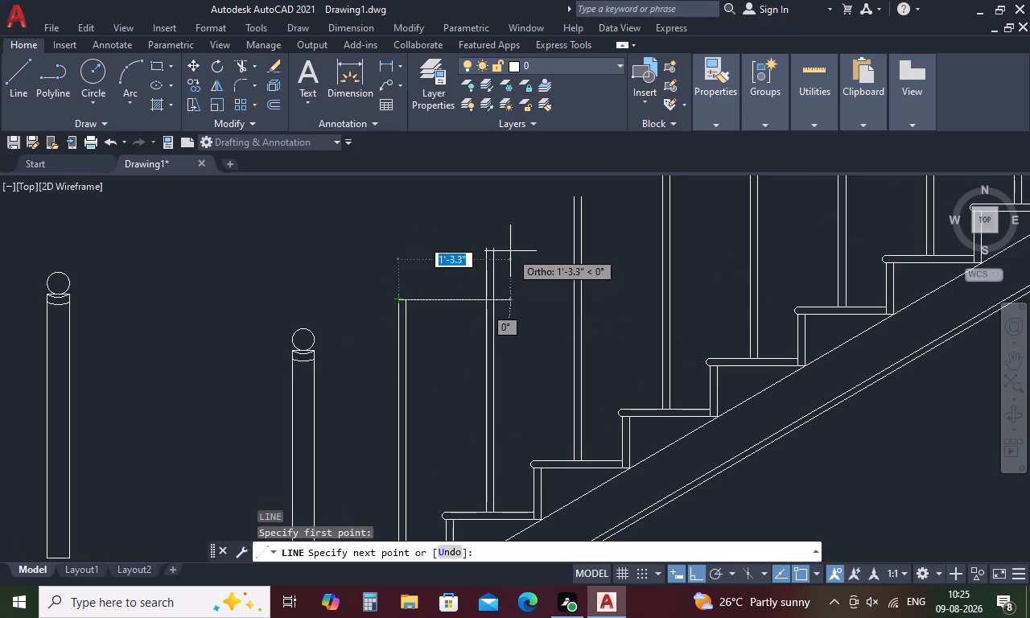
middle_drag(510, 251, 272, 402)
middle_drag(672, 178, 443, 393)
scroll(636, 254, up, 3)
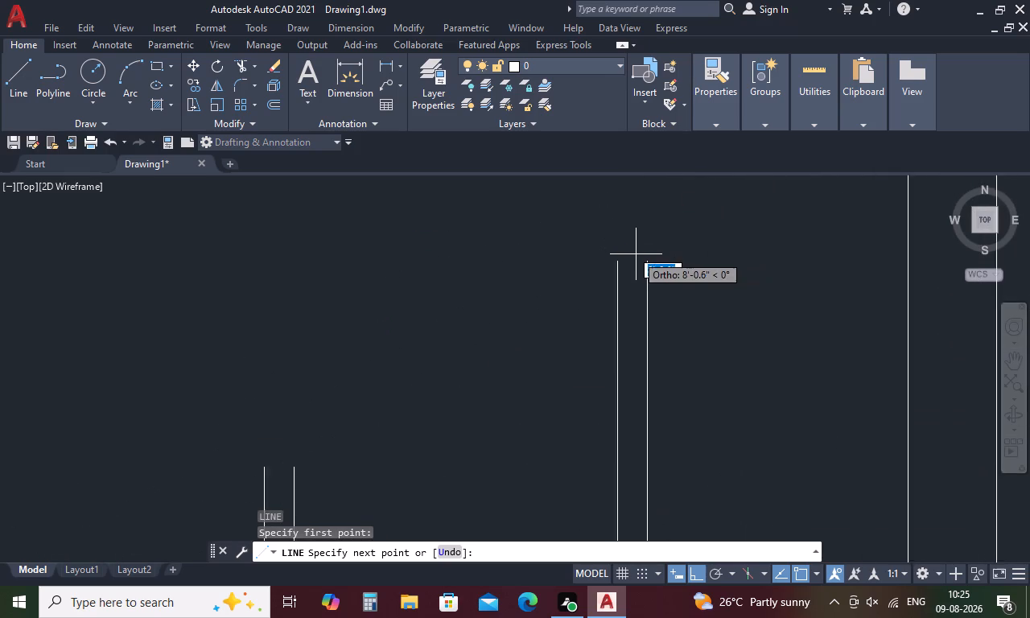
scroll(636, 254, up, 1)
click(604, 262)
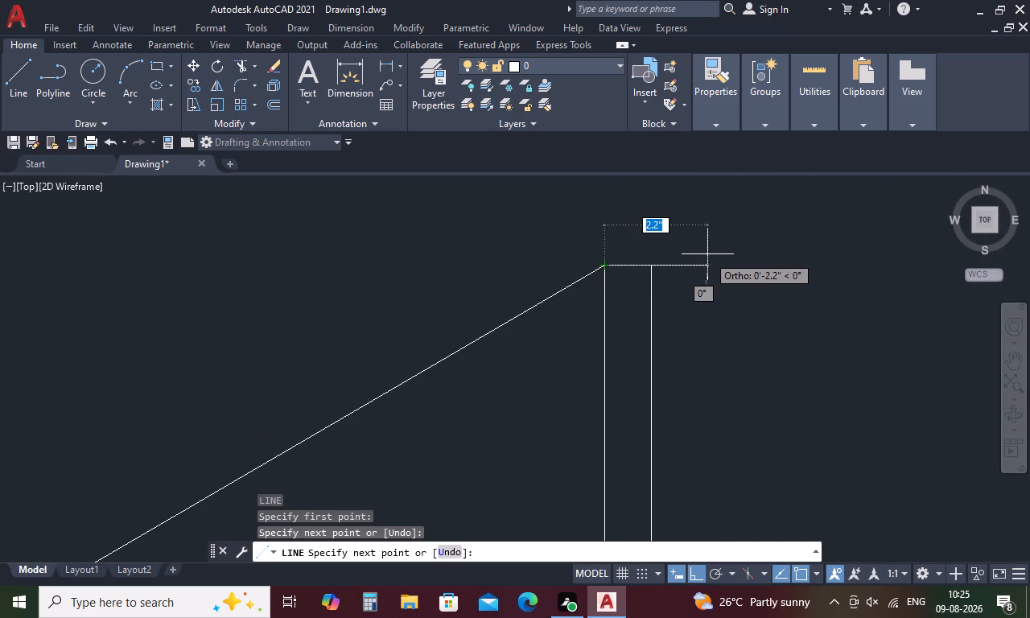
key(Escape)
Offset the sloped handrail line 2" to its lower side.
text(o 2)
key(space)
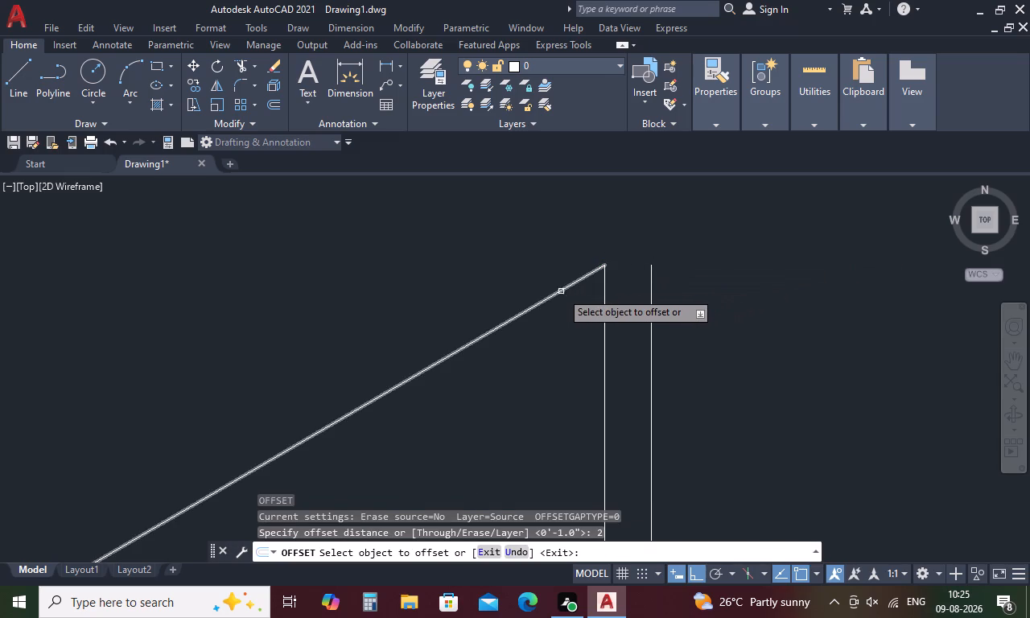
click(561, 291)
click(562, 319)
scroll(564, 319, down, 7)
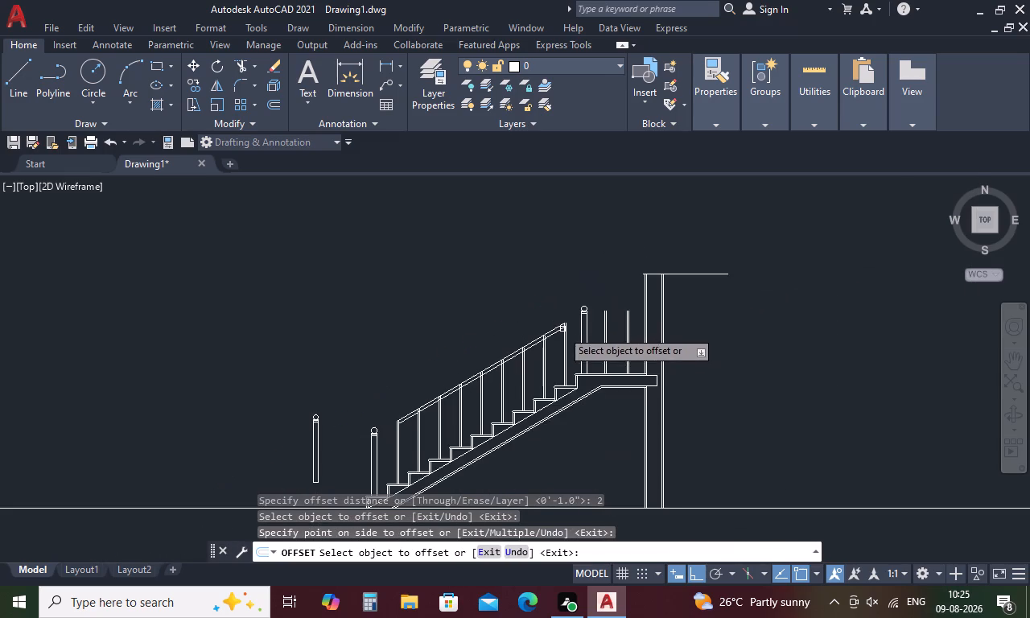
middle_drag(537, 359, 601, 318)
key(Escape)
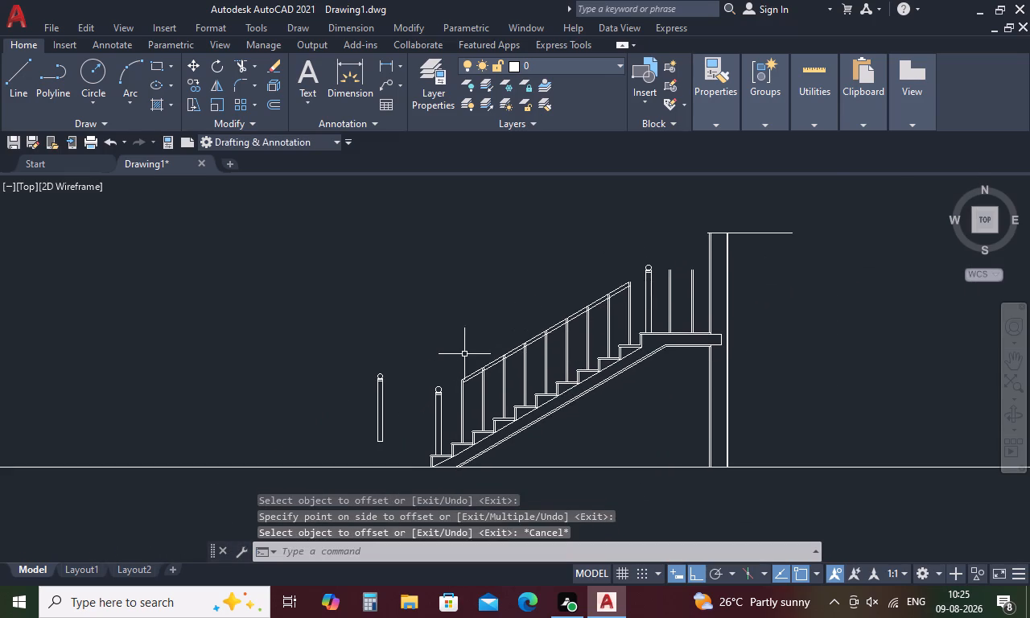
Extend both sloped handrail lines down to the ball-topped post on the lowest tread.
scroll(462, 375, up, 4)
middle_drag(459, 415, 472, 371)
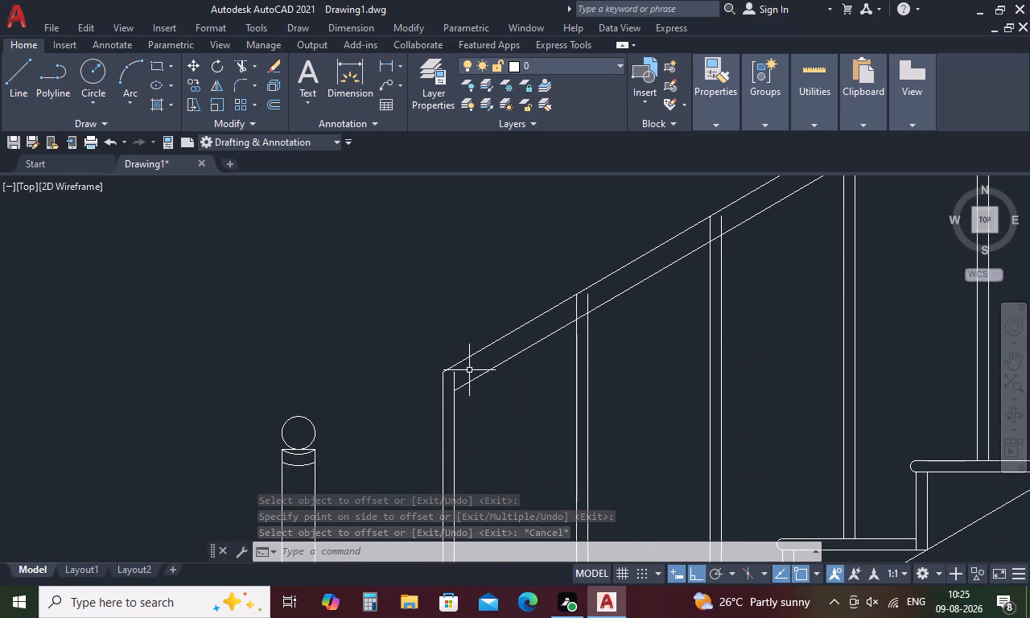
text(ex)
key(space)
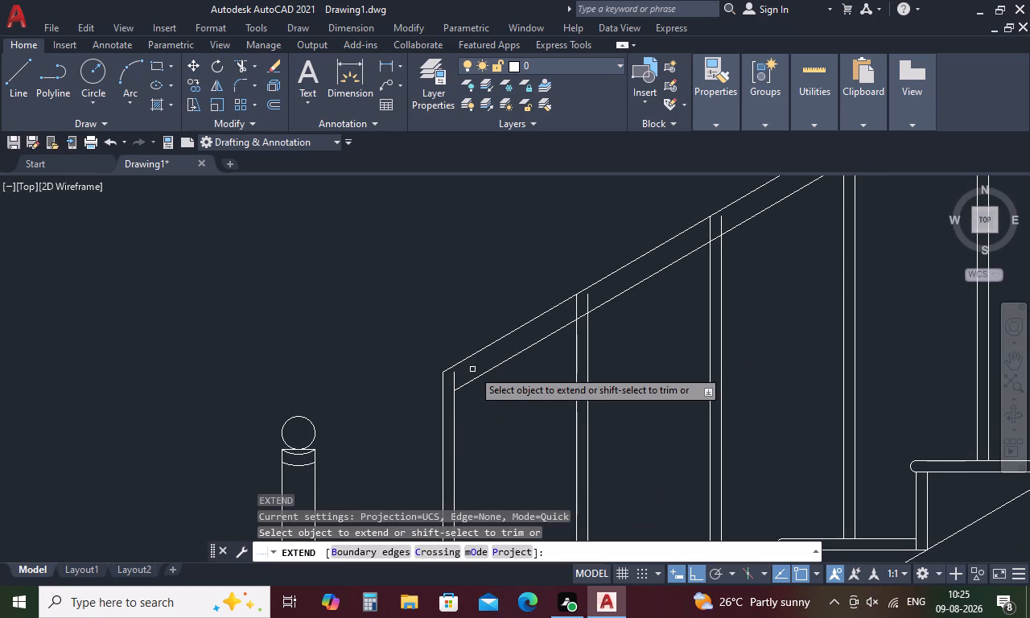
click(455, 367)
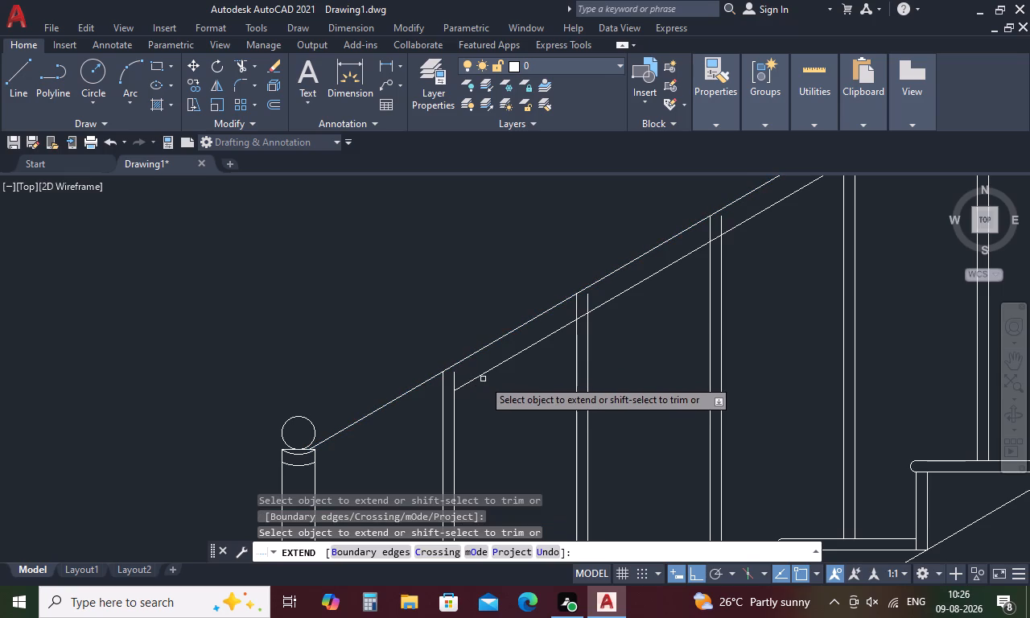
click(458, 390)
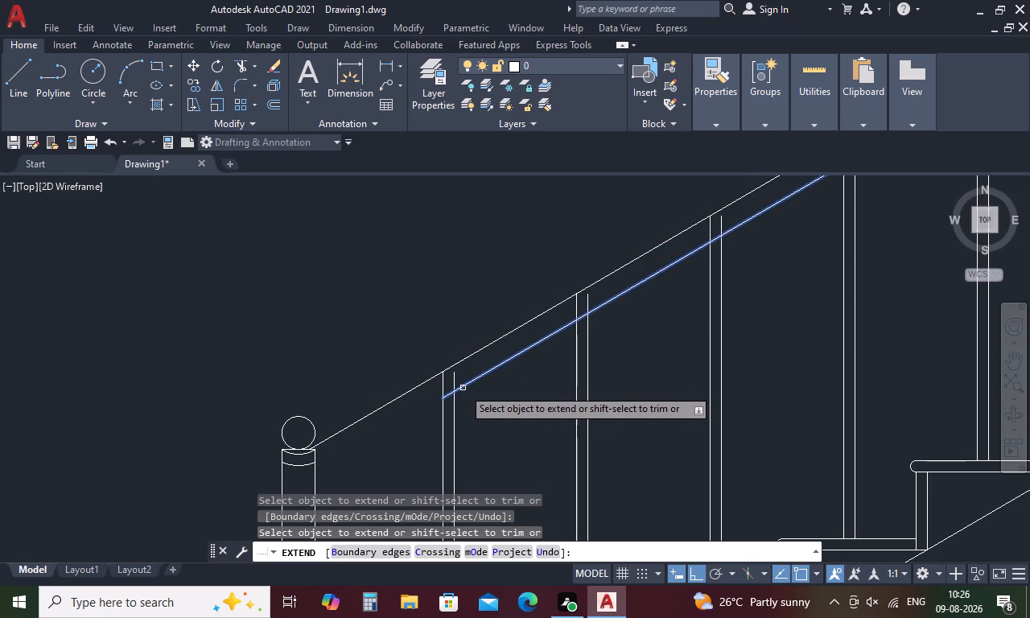
click(468, 385)
click(438, 398)
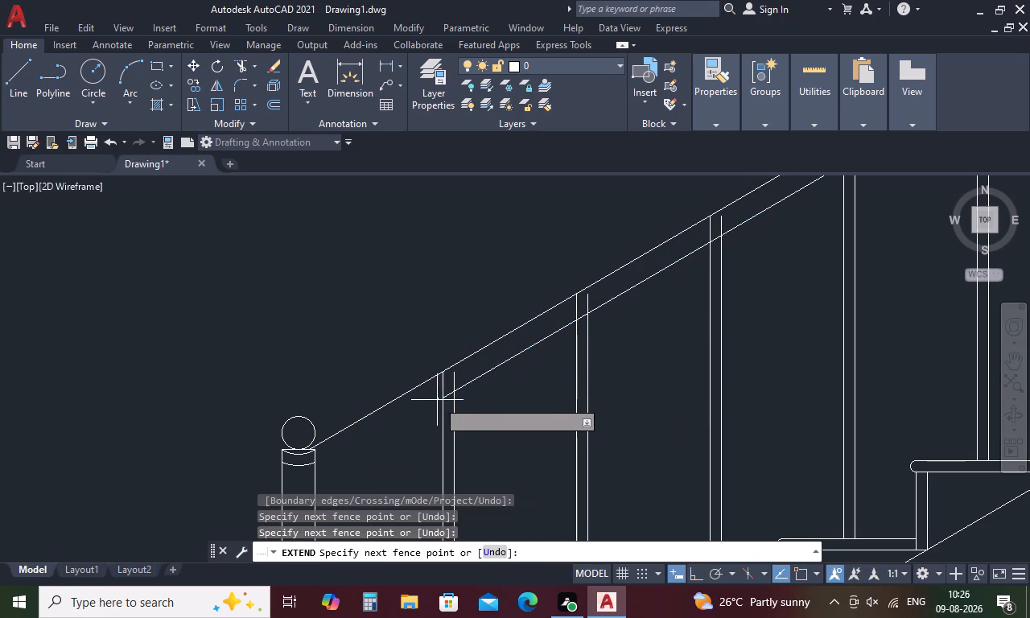
click(451, 395)
Extend both sloped handrail lines up to the ball-topped post on the landing.
scroll(463, 389, down, 3)
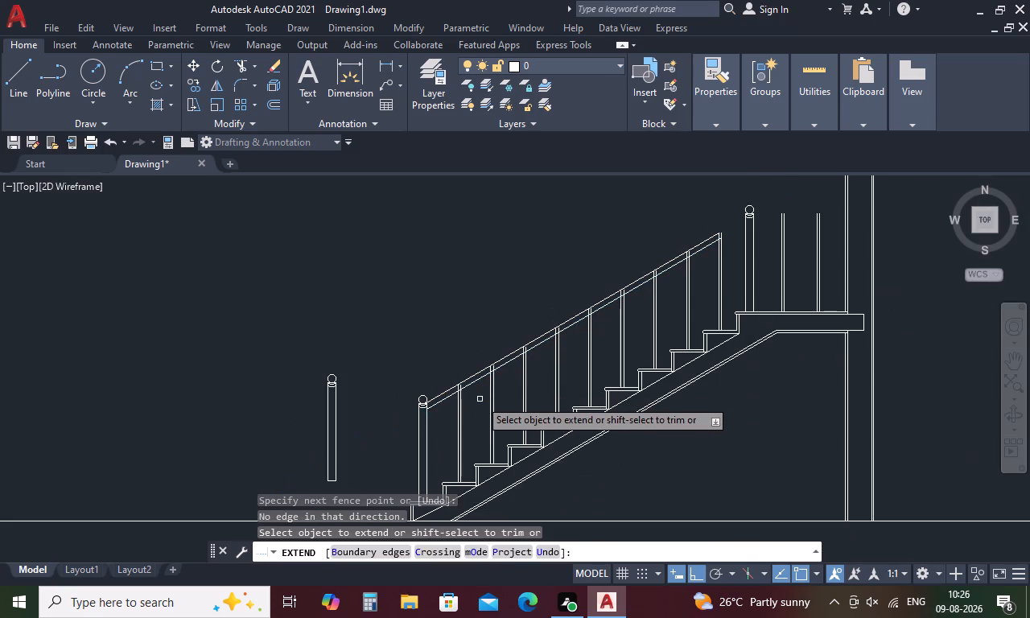
middle_drag(603, 328, 408, 454)
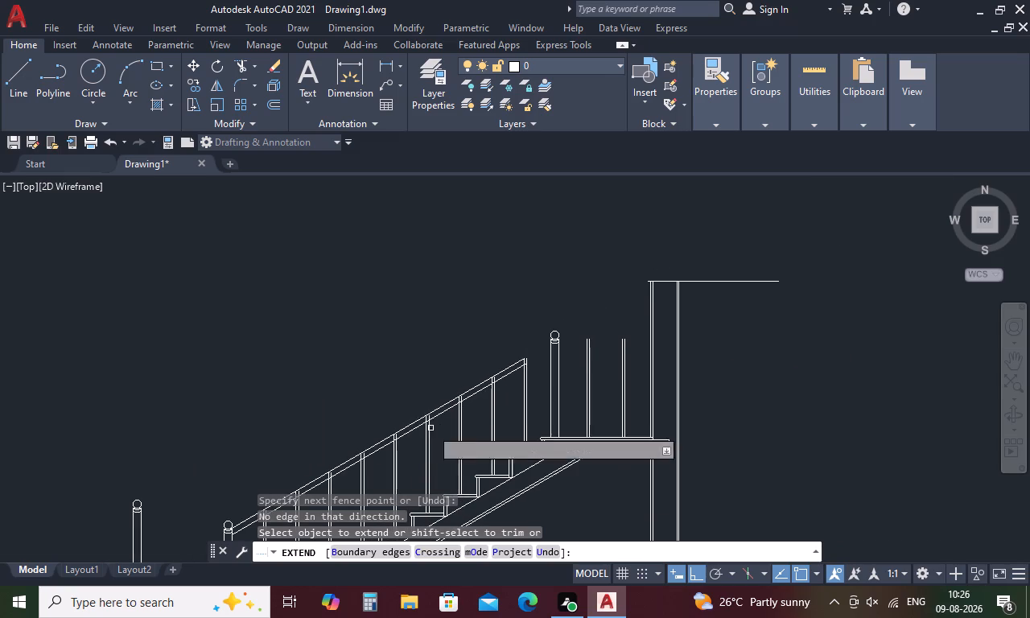
click(507, 375)
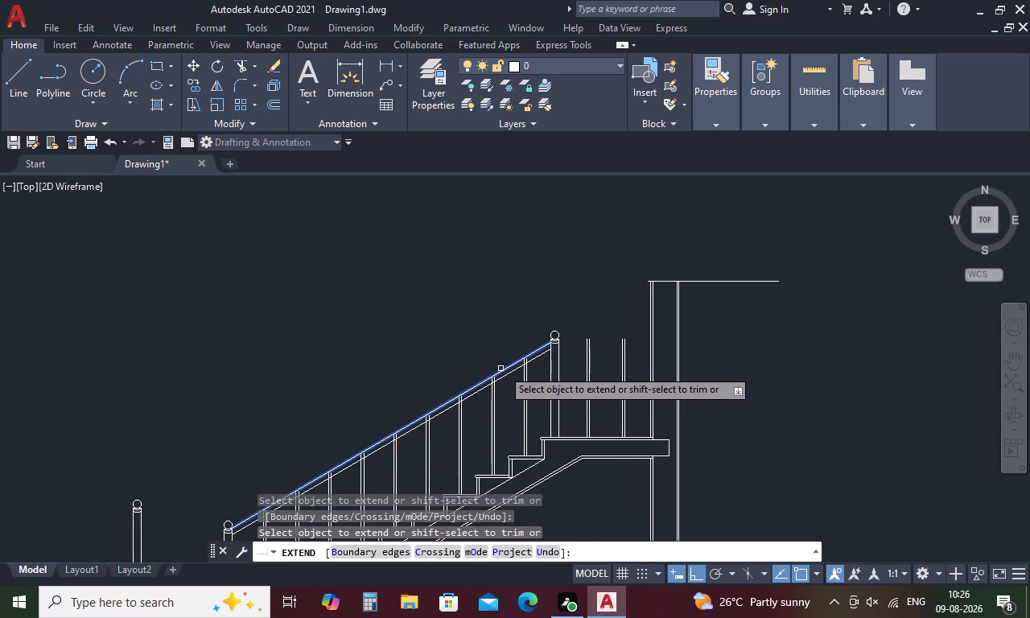
click(505, 369)
key(Escape)
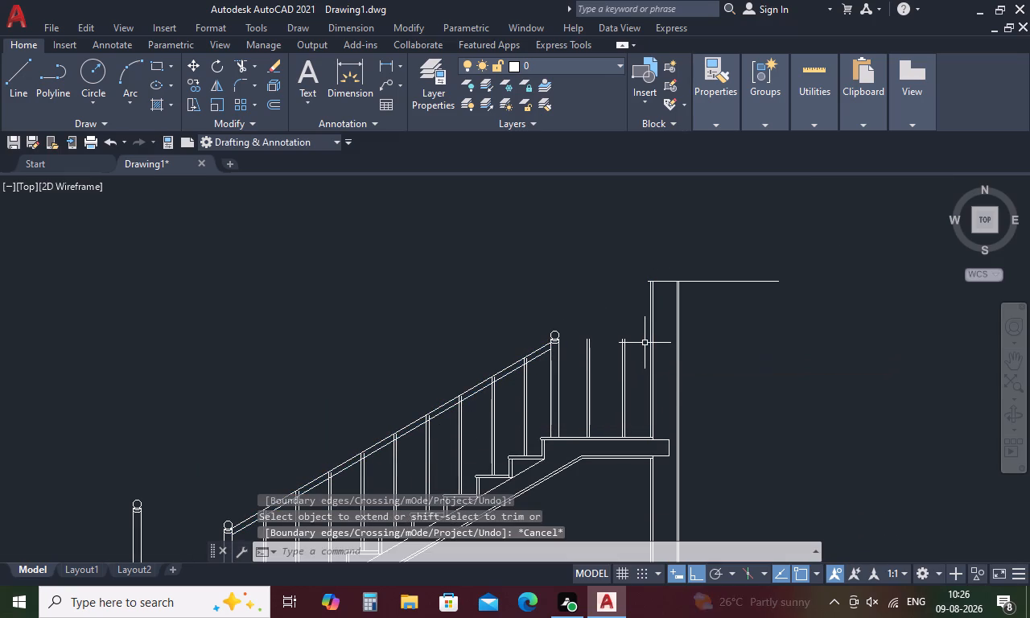
Trim the tops of the five upper flight balusters between the two handrail lines.
key(t)
text(r)
key(space)
scroll(522, 360, up, 4)
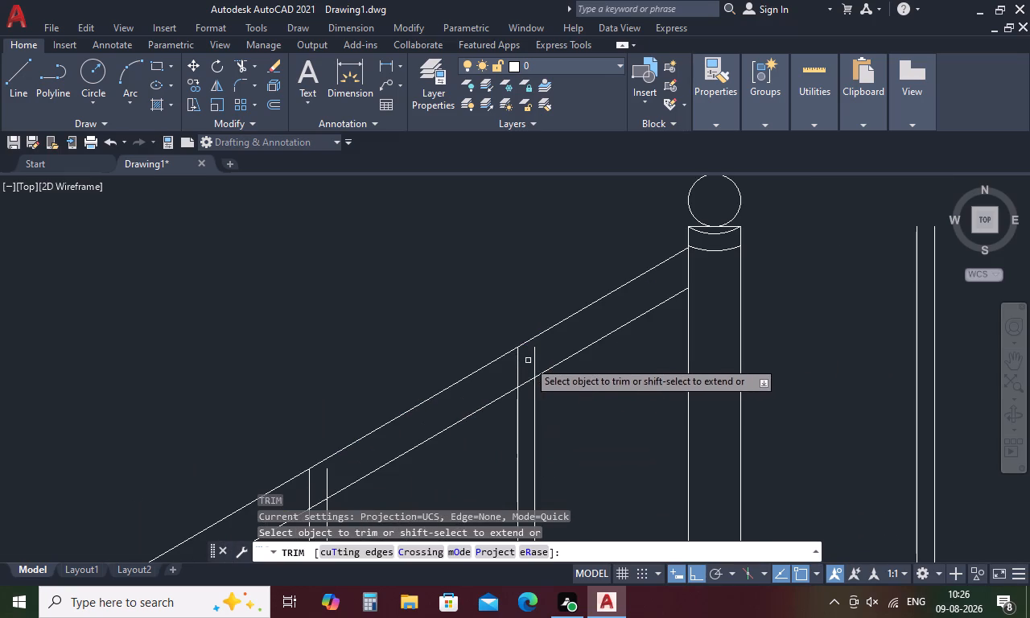
drag(558, 348, 496, 378)
scroll(494, 378, down, 2)
middle_drag(494, 378, 661, 220)
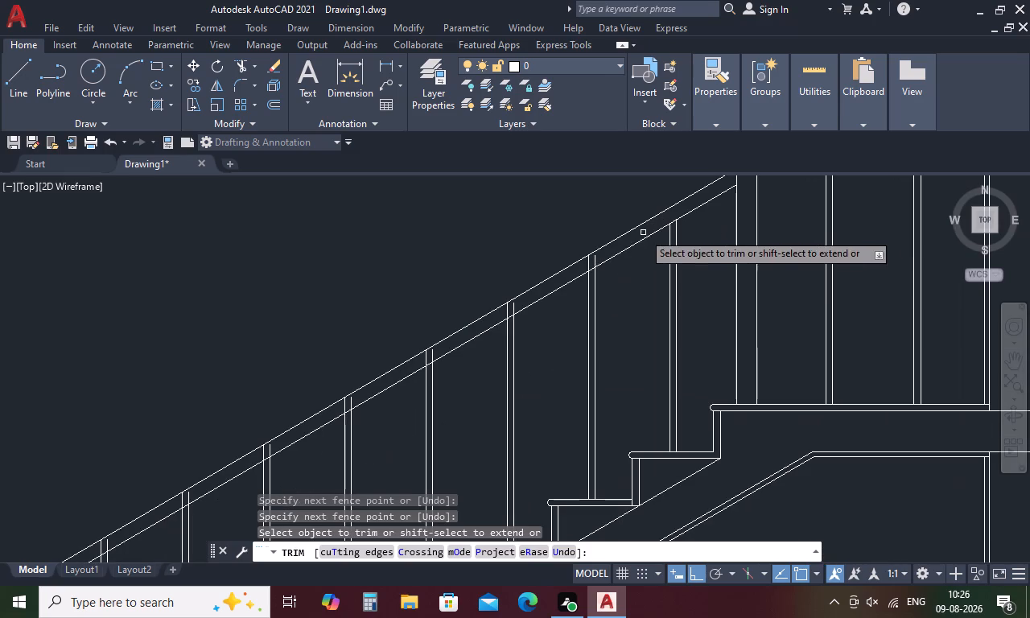
drag(604, 257, 576, 271)
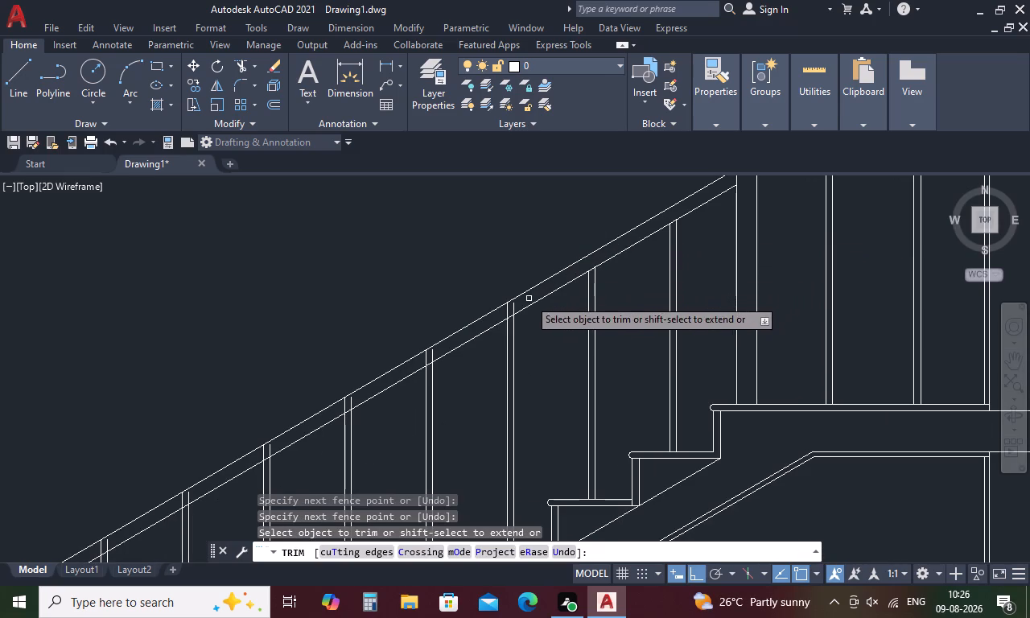
drag(522, 303, 488, 323)
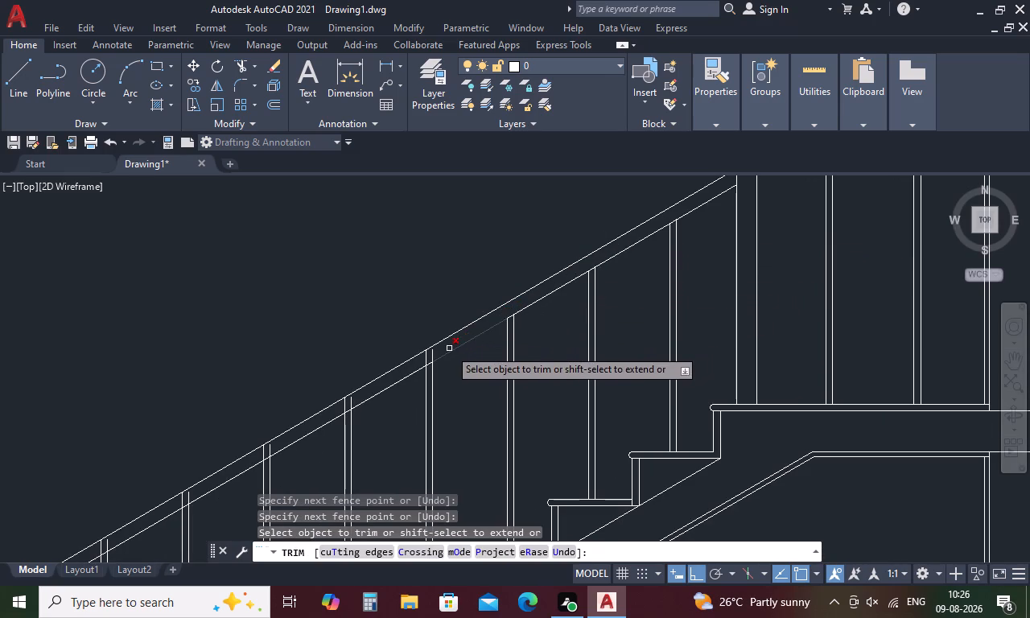
drag(436, 355, 424, 360)
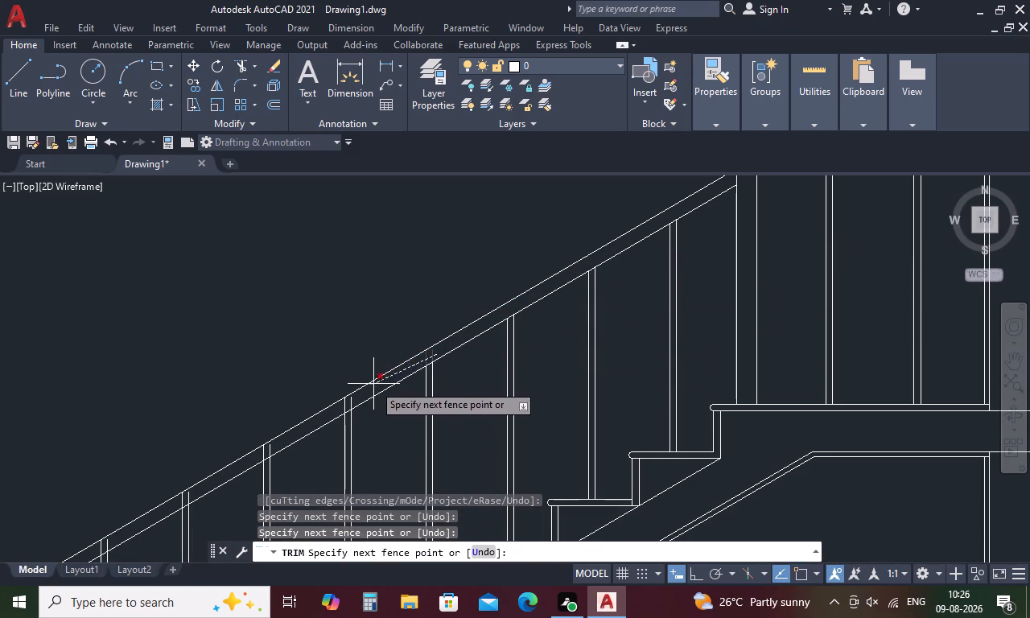
click(326, 415)
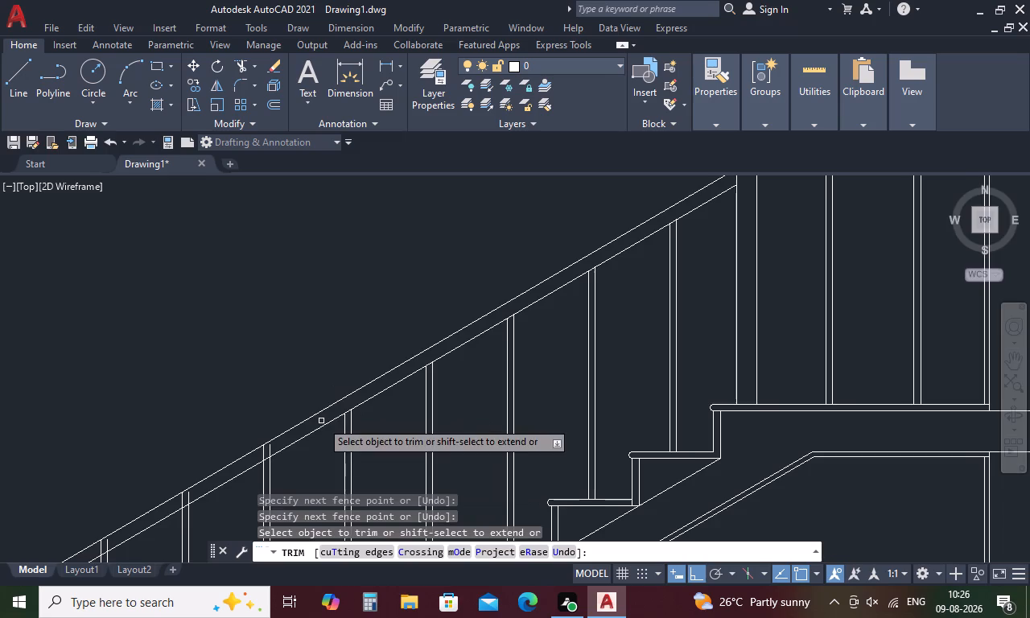
Trim the tops of the four remaining lower flight balusters between the two handrail lines.
middle_drag(321, 421, 523, 217)
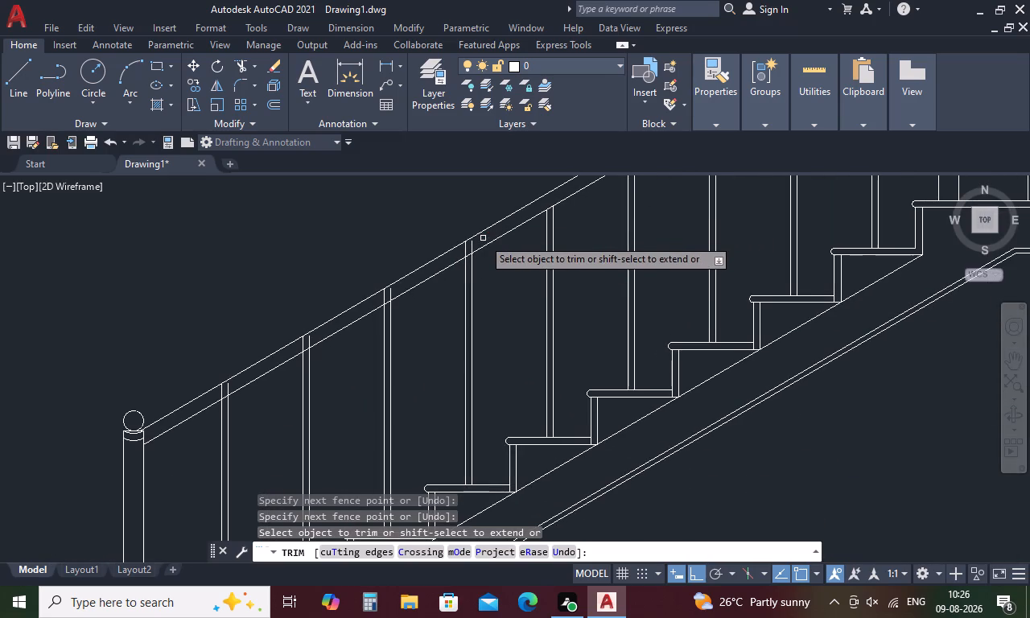
drag(483, 238, 446, 262)
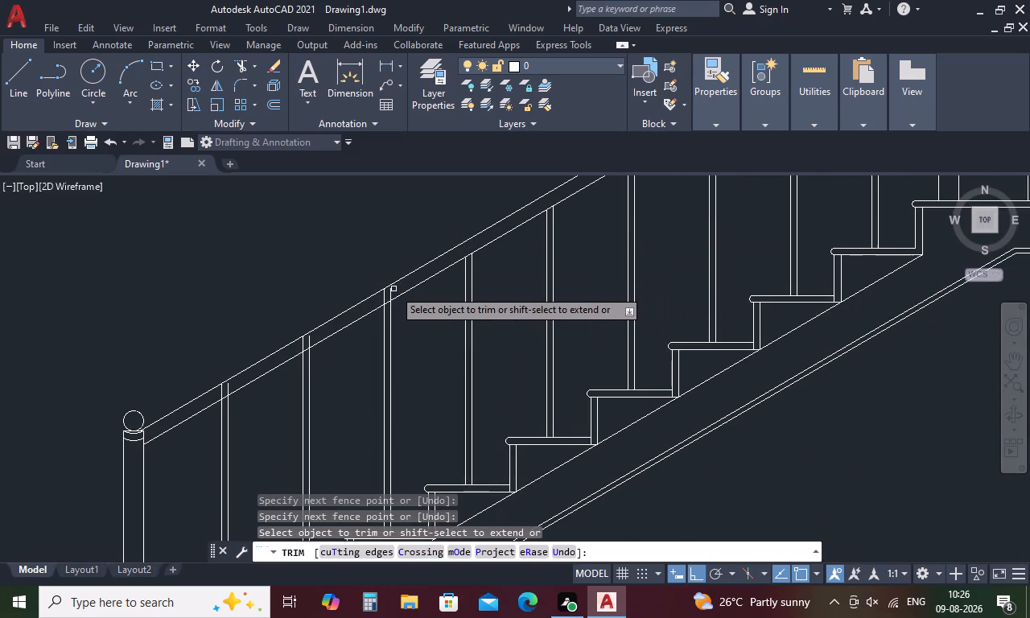
drag(393, 289, 382, 299)
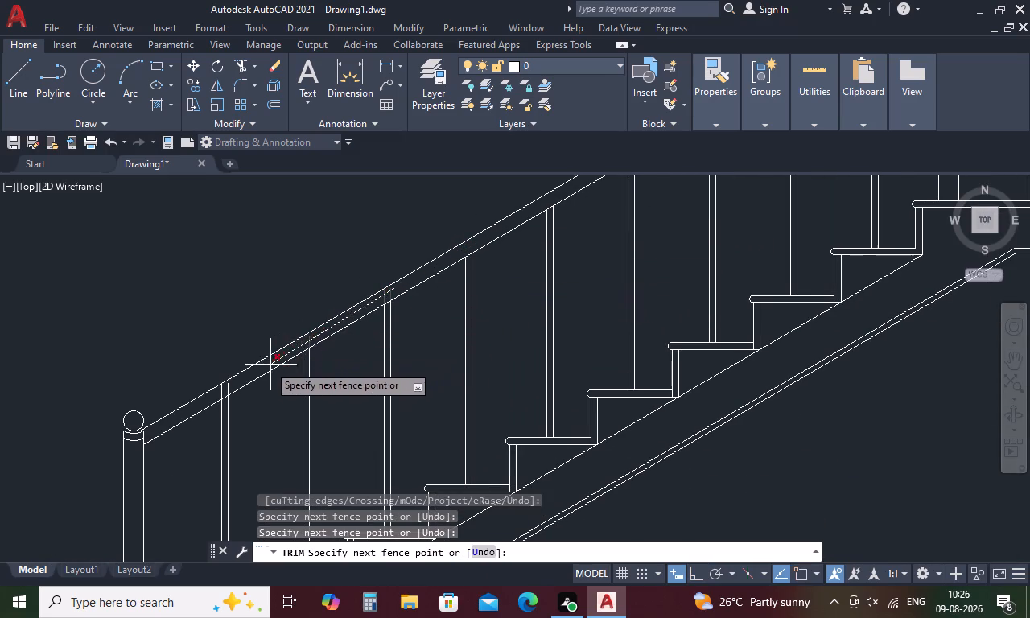
click(211, 398)
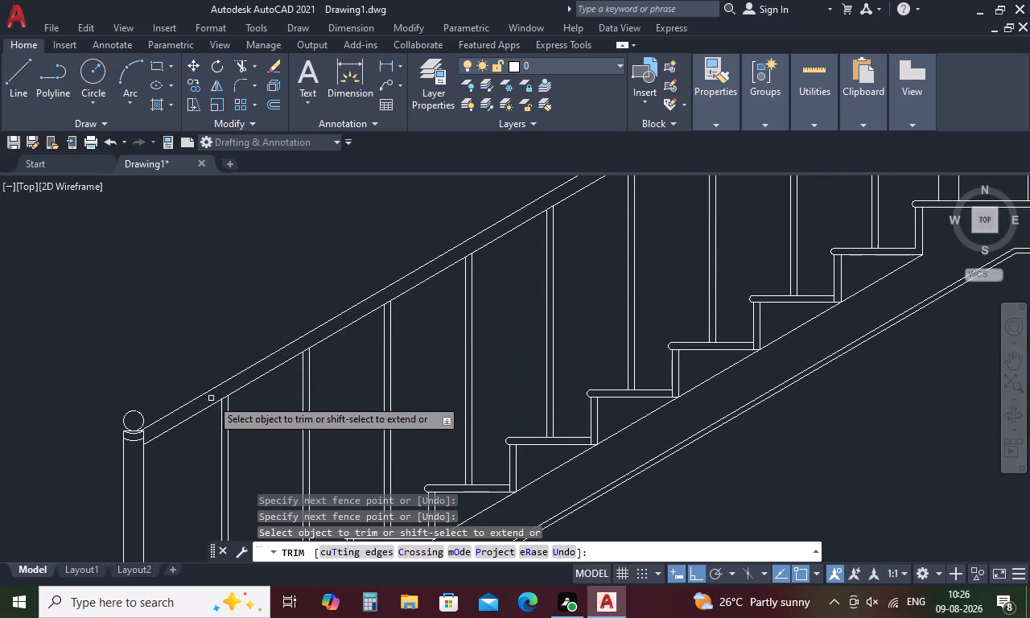
scroll(402, 335, down, 1)
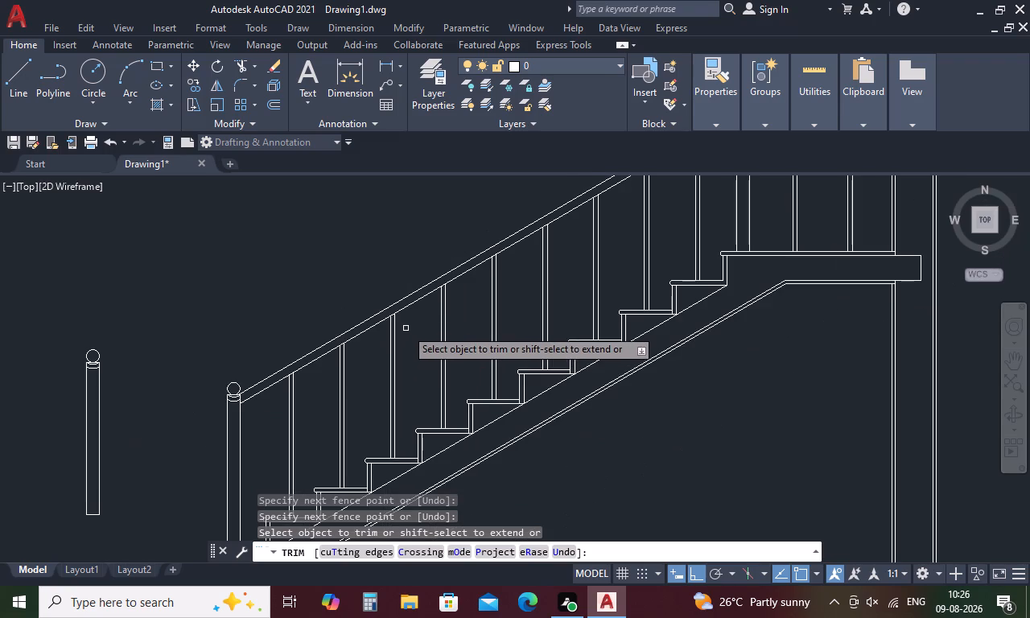
scroll(406, 328, down, 1)
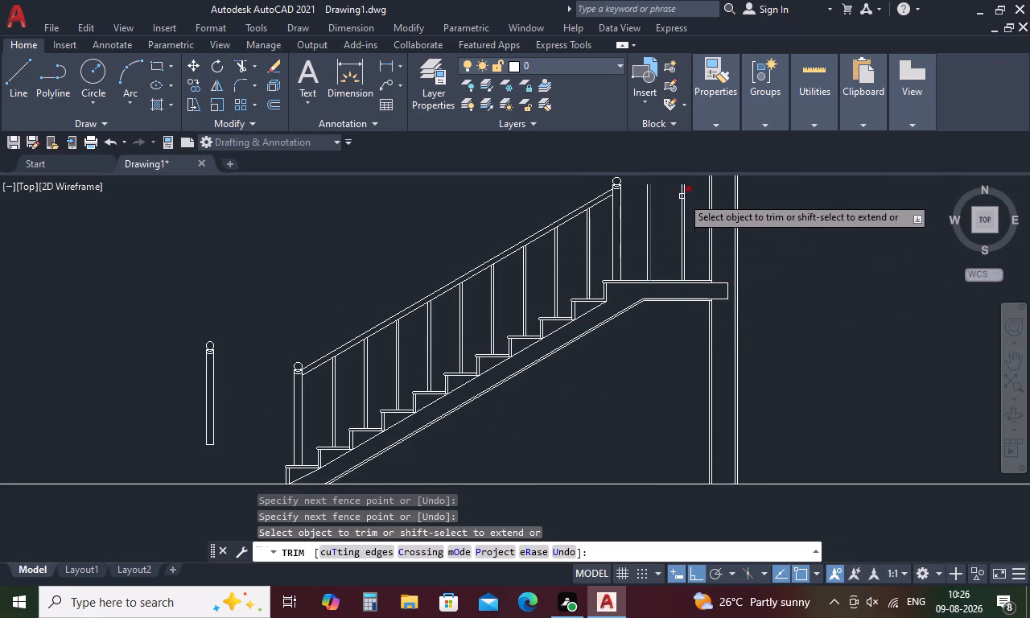
key(Escape)
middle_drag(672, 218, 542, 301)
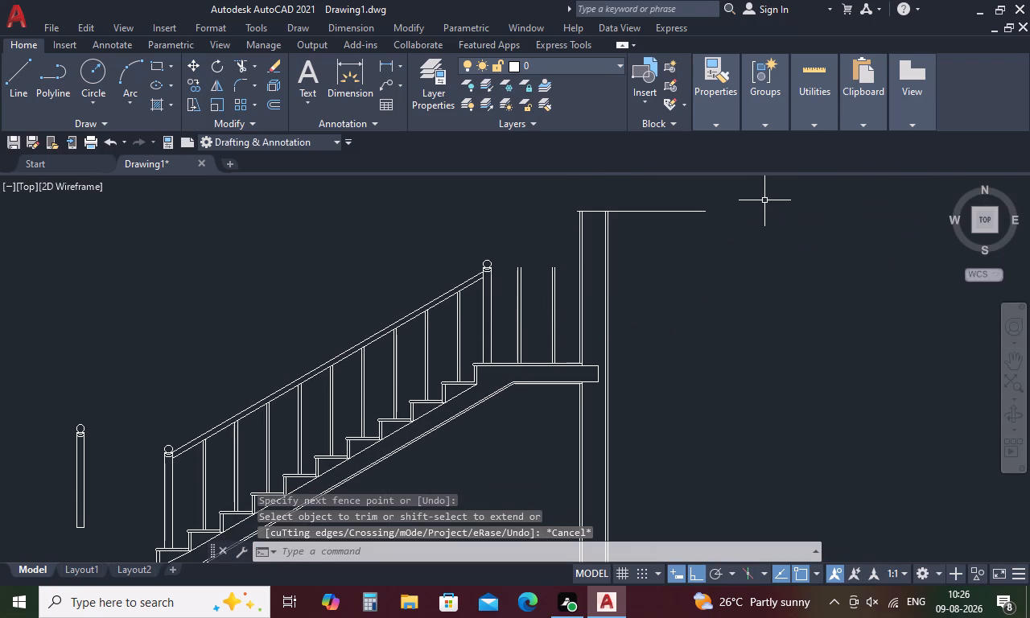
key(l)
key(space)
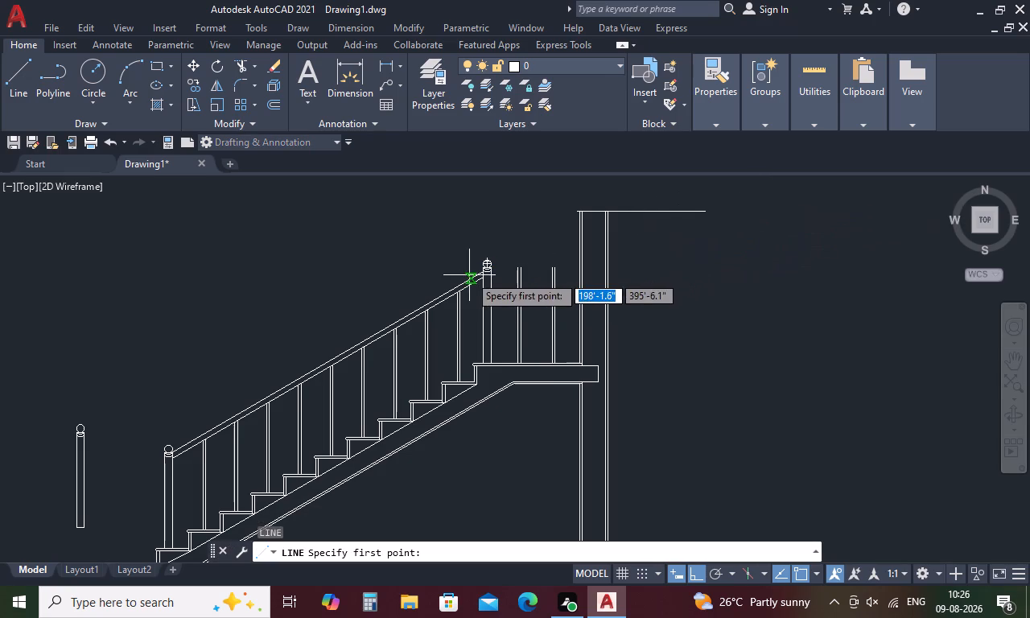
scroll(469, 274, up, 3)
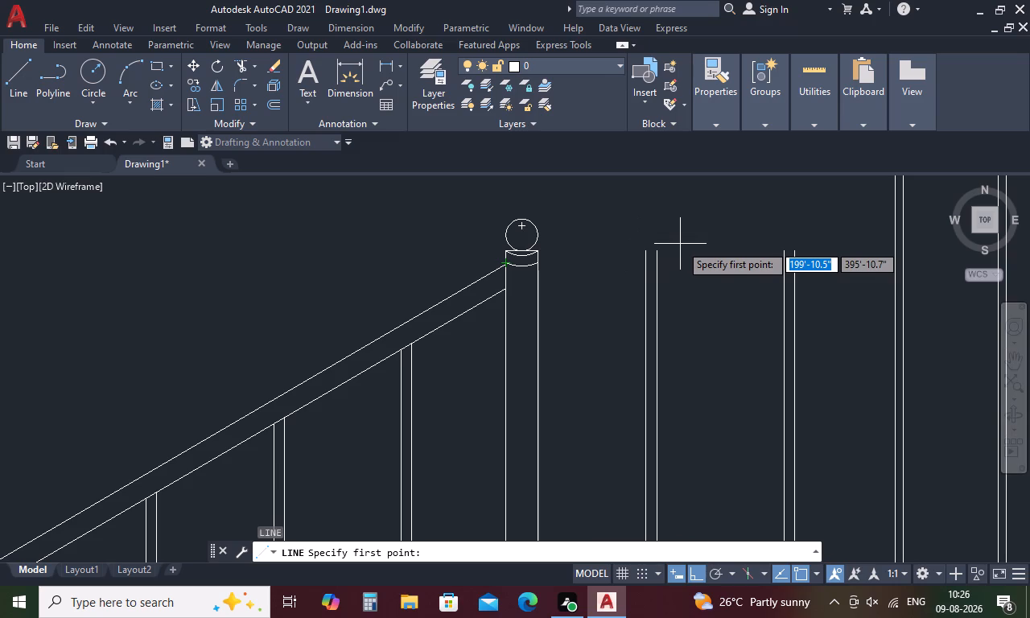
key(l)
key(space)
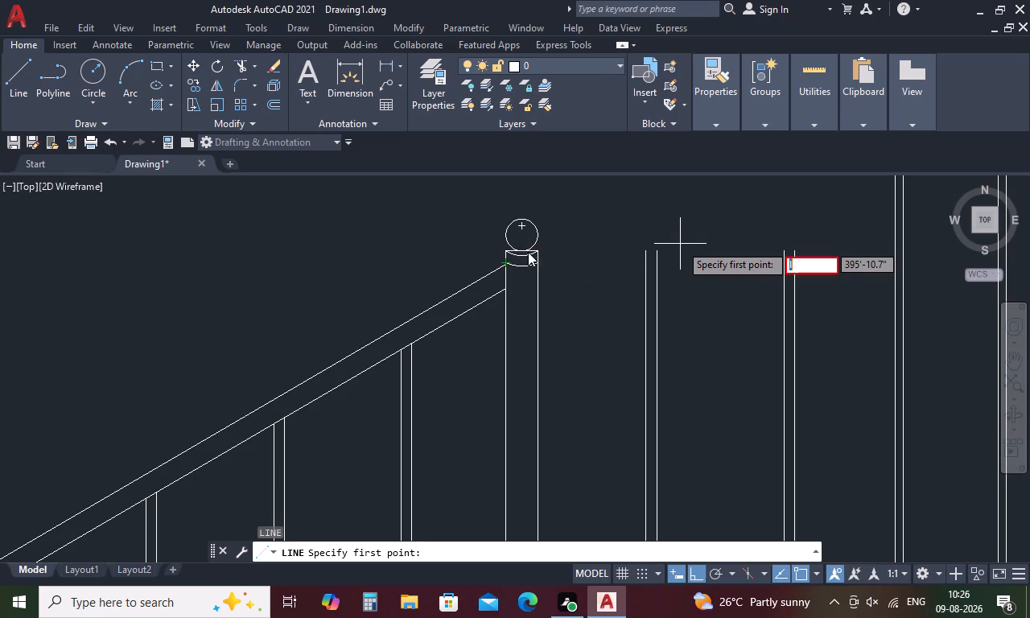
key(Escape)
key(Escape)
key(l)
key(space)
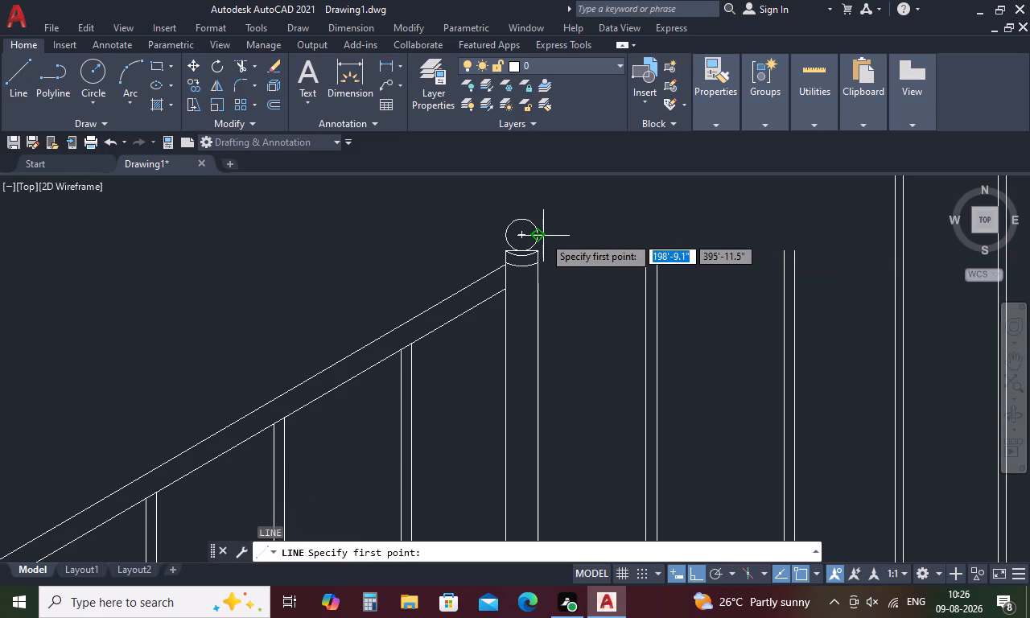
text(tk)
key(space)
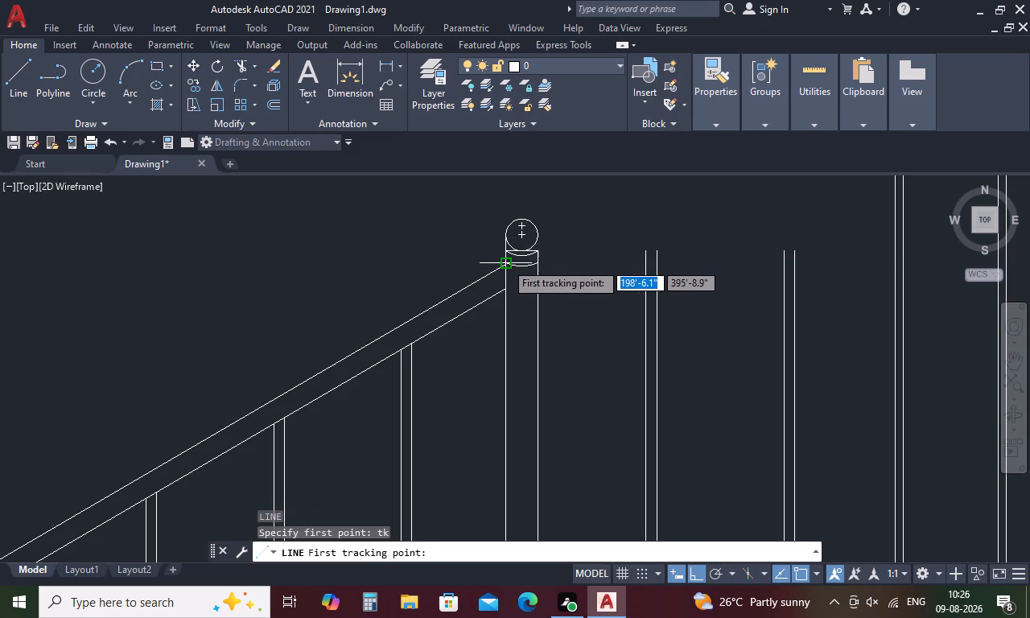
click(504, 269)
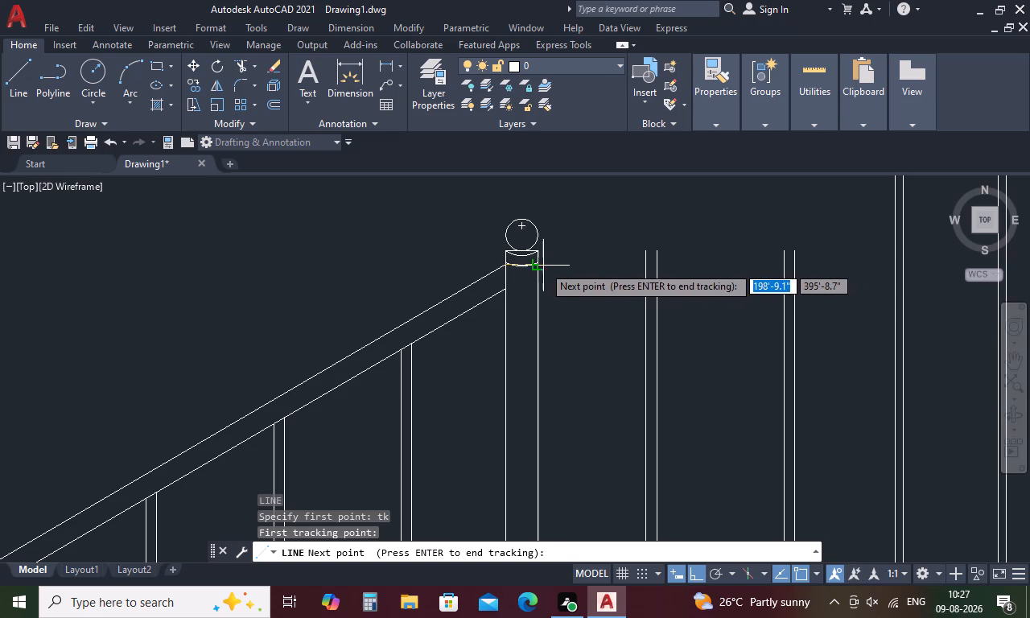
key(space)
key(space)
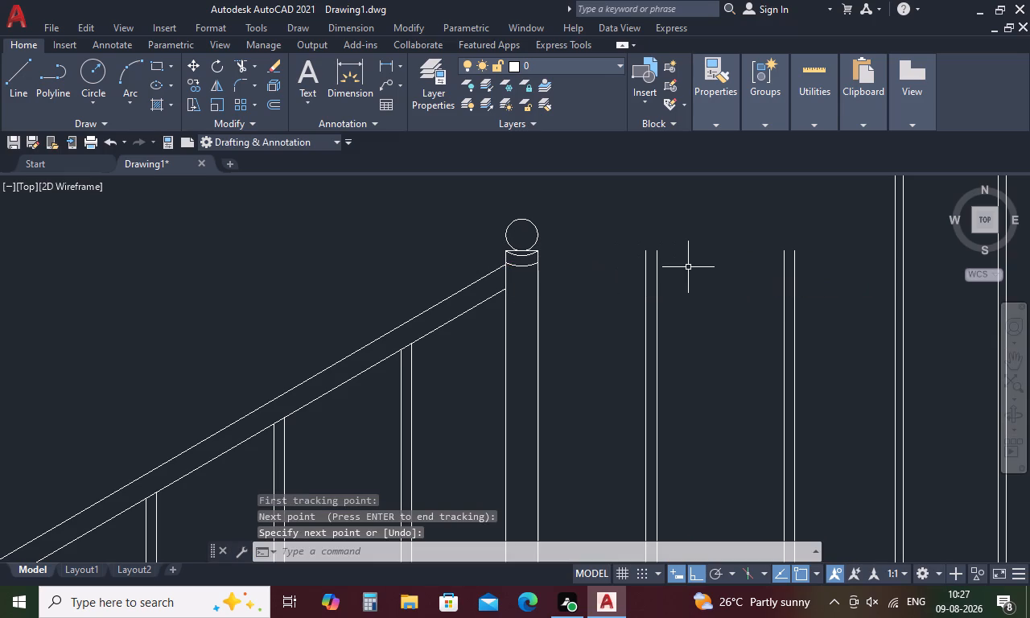
Draw a horizontal line about 2'-9.7" long from the landing post to the wall, level with the upper handrail line's end.
key(space)
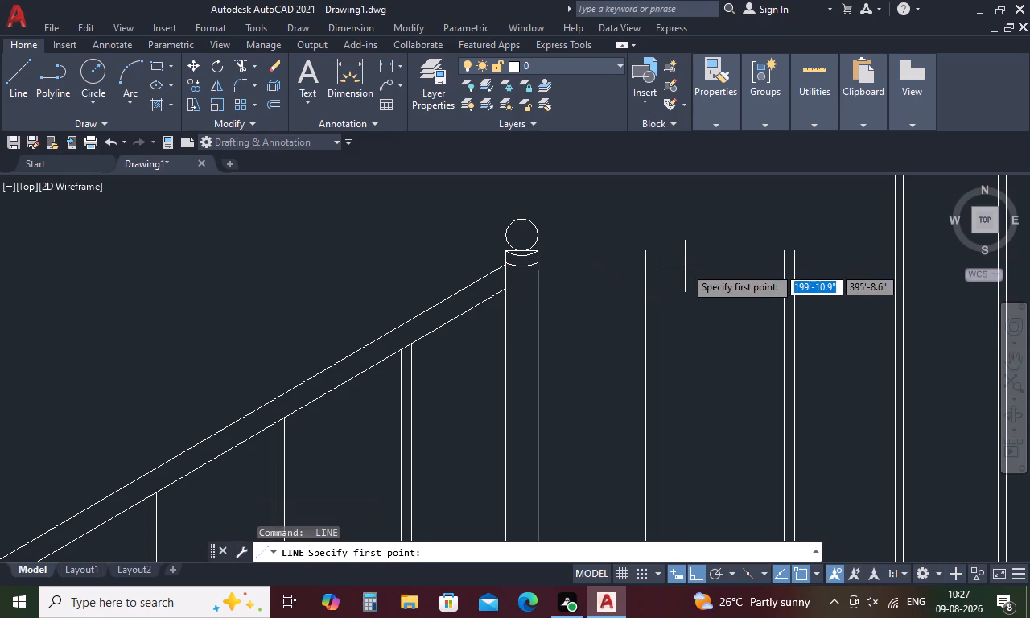
text(tk)
key(space)
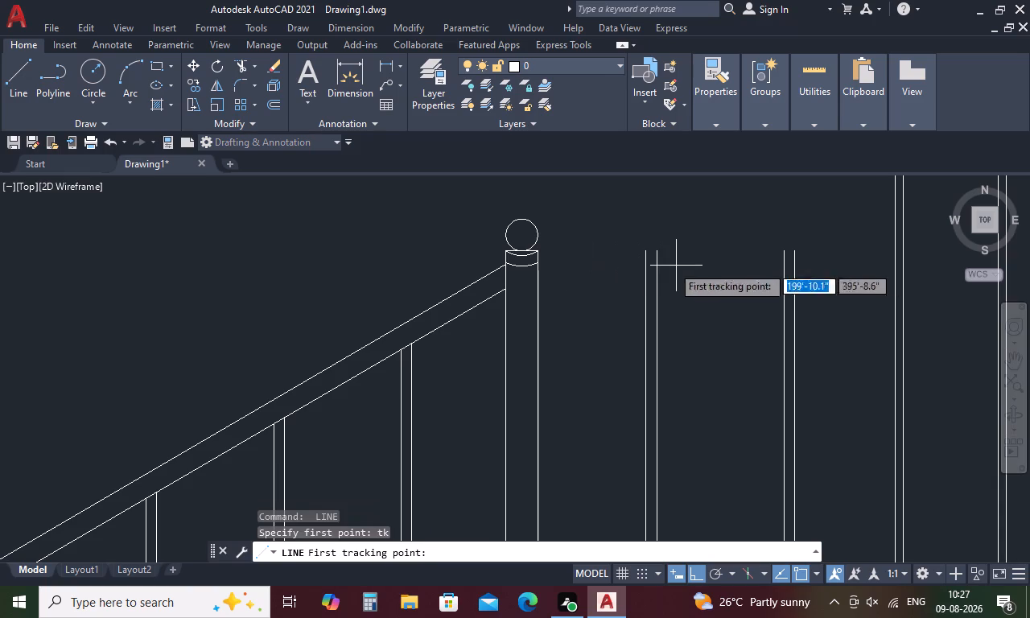
click(505, 265)
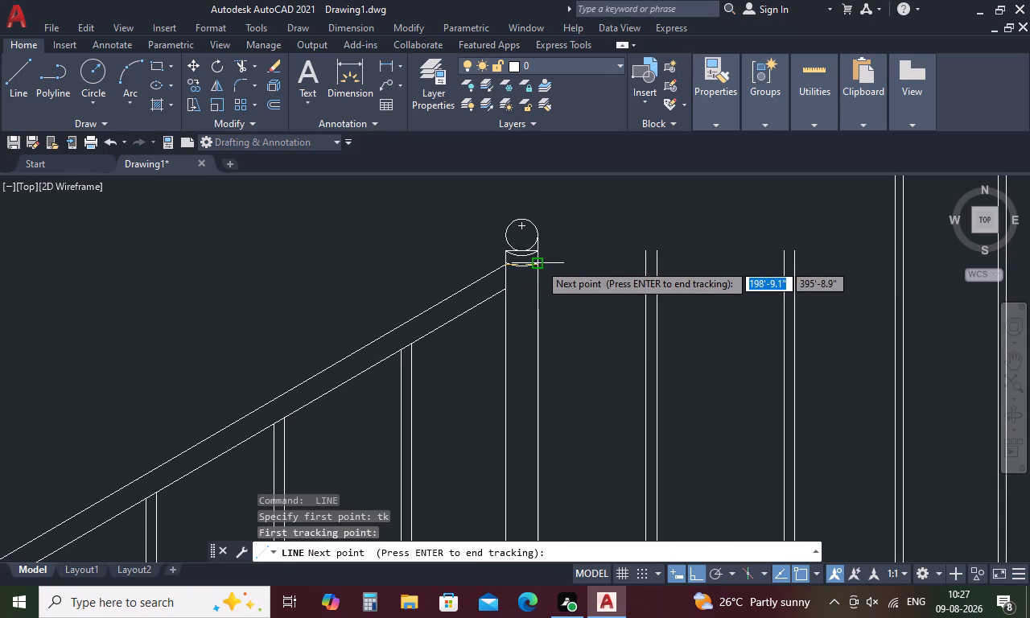
click(539, 263)
key(space)
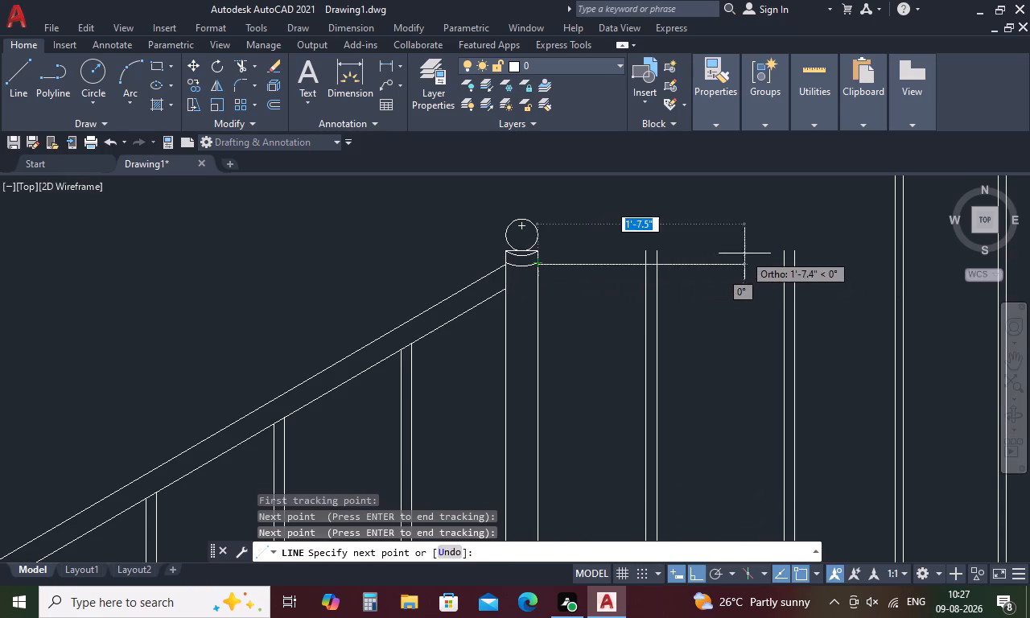
middle_drag(744, 253, 599, 253)
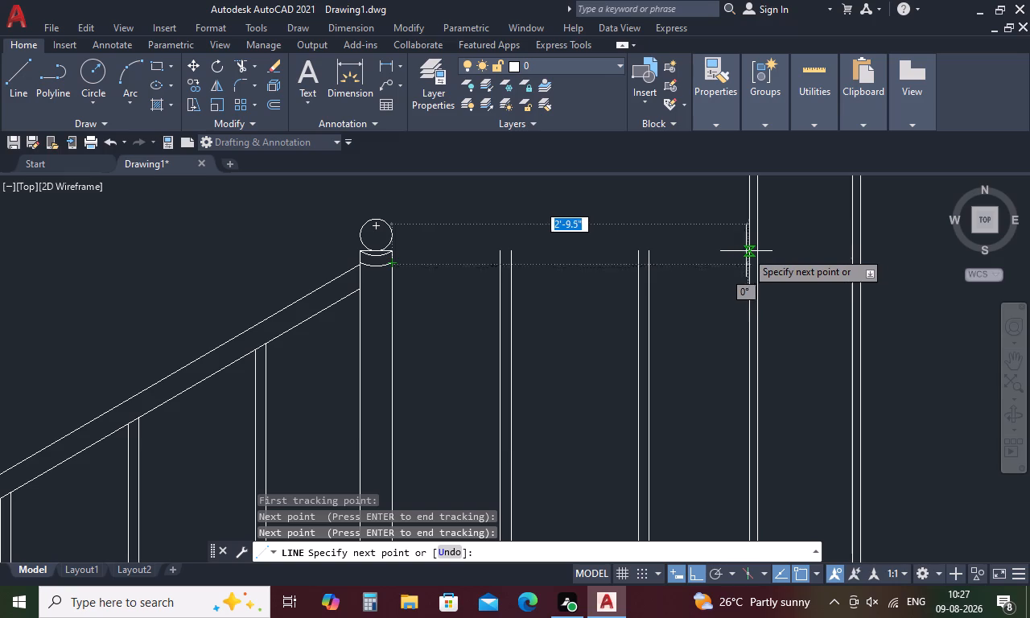
click(749, 253)
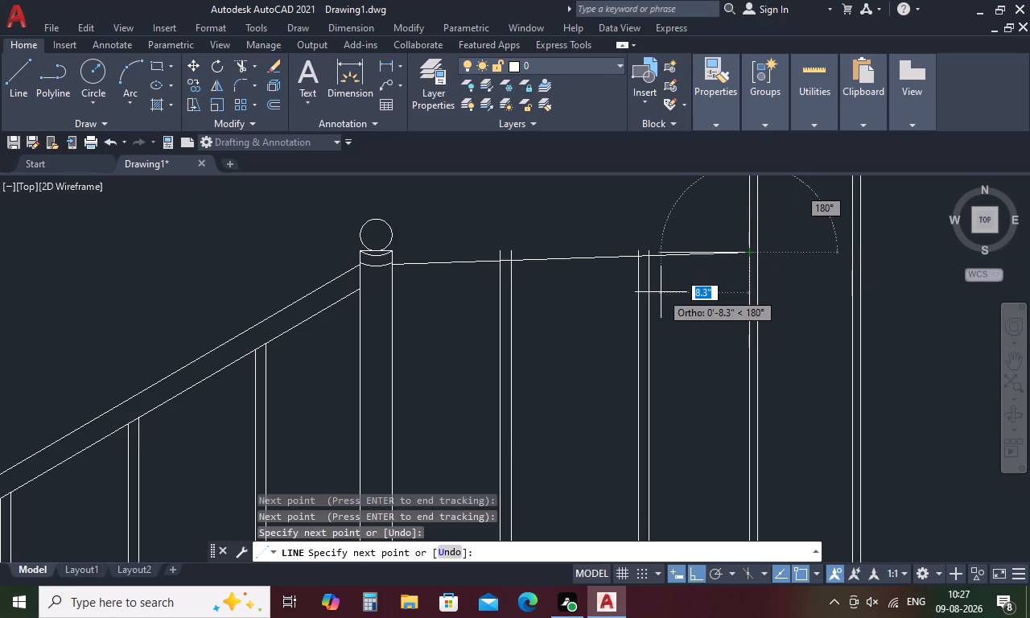
key(ctrl+z)
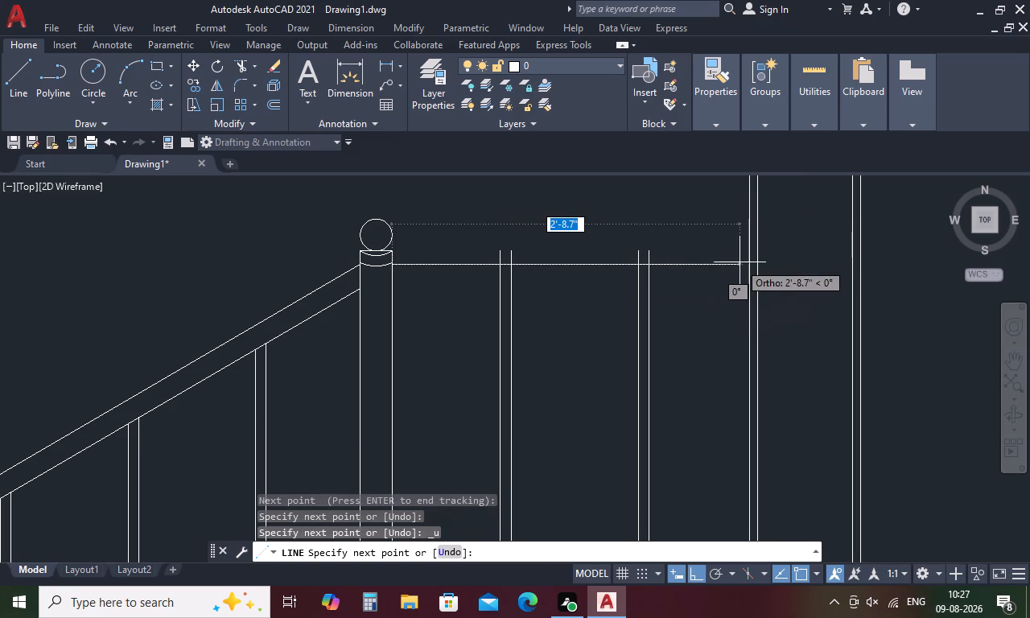
scroll(744, 269, up, 3)
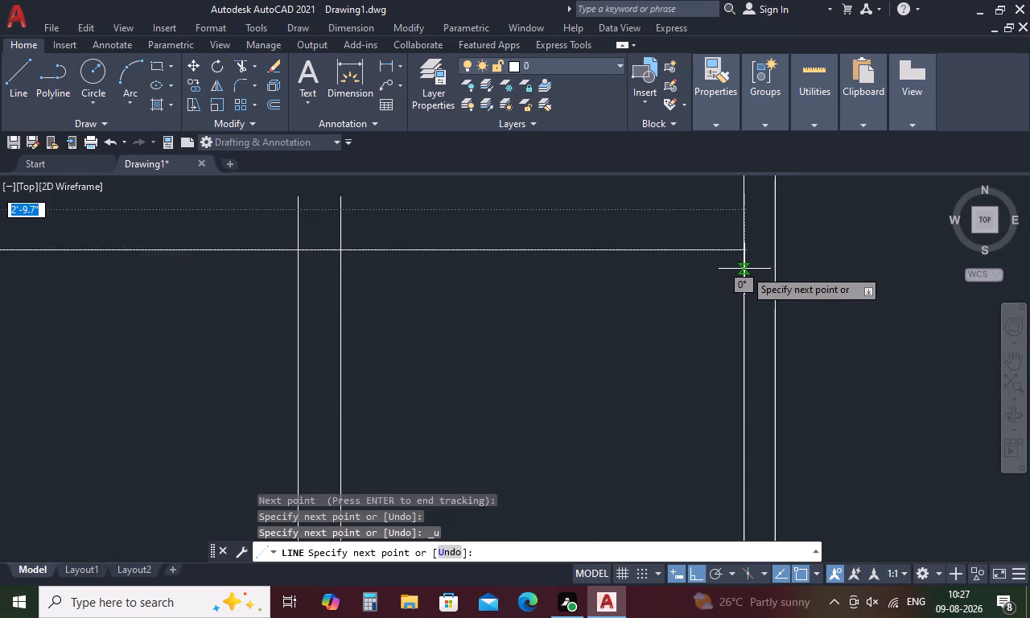
click(745, 253)
scroll(746, 253, down, 4)
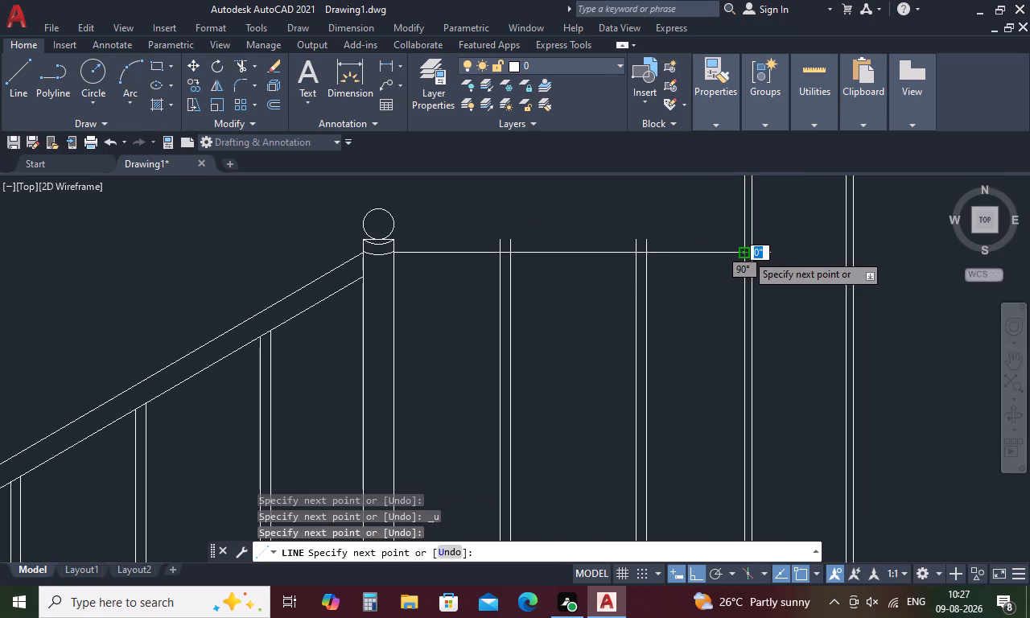
key(Escape)
Offset the horizontal landing handrail line 2" downward.
text(o 2)
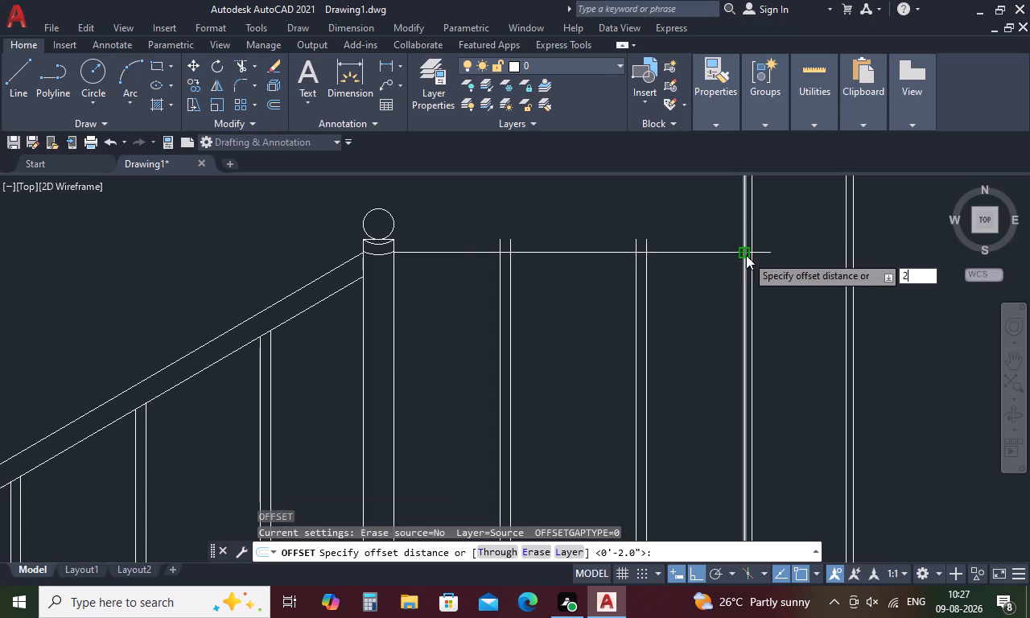
key(space)
click(694, 250)
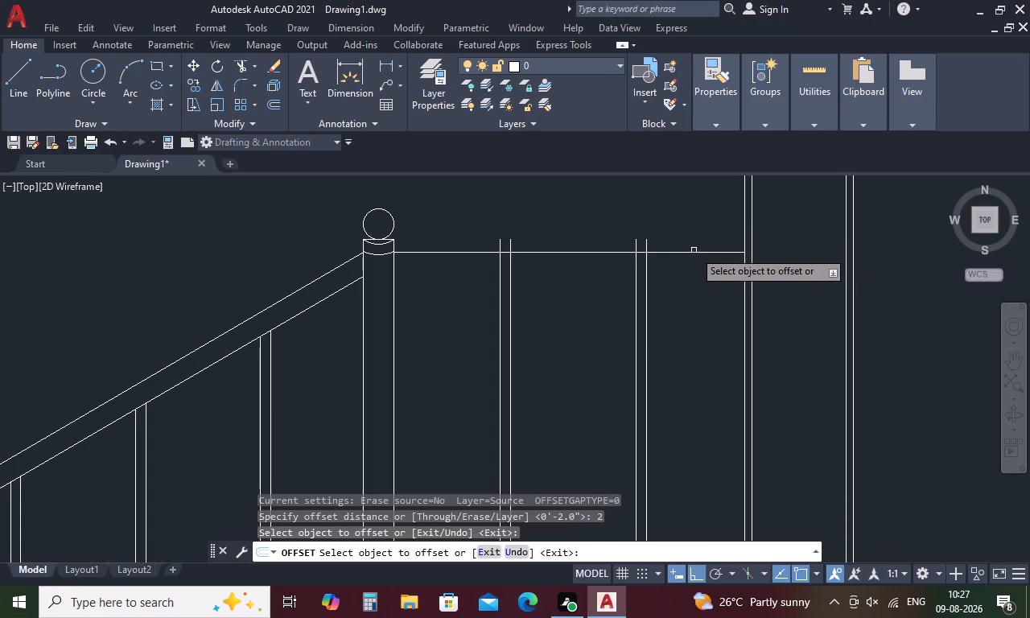
click(702, 251)
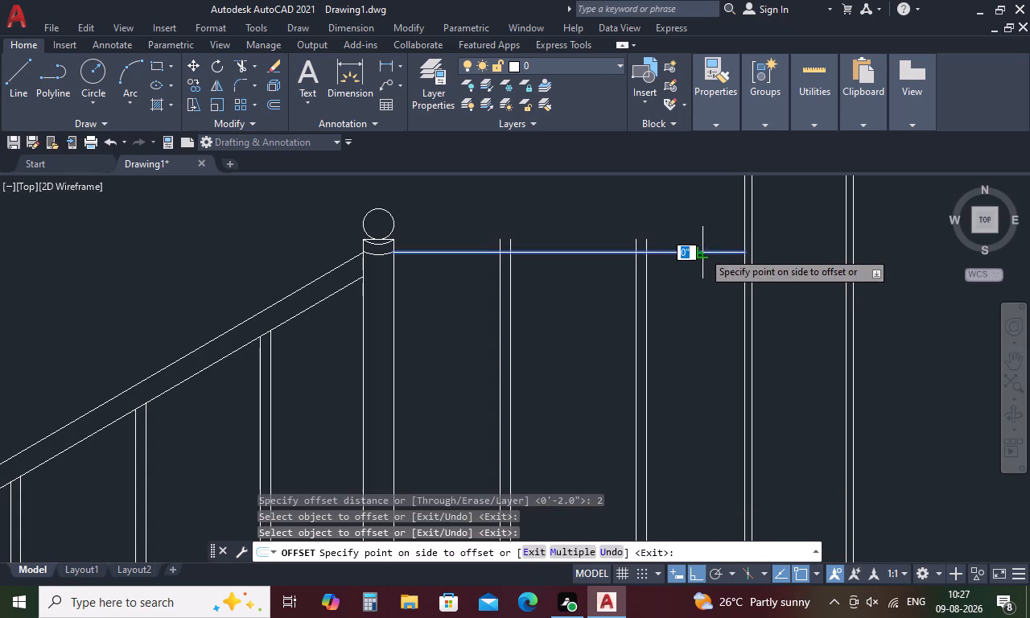
click(703, 286)
key(Escape)
Trim the two landing balusters between the horizontal handrail lines and remove their stubs above the rail.
key(t)
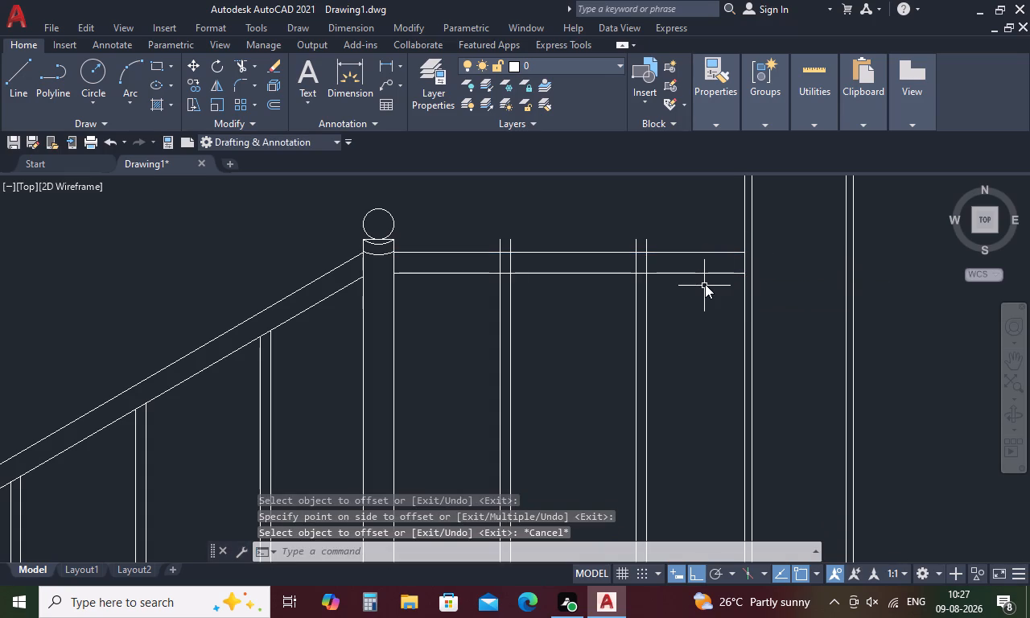
text(r)
key(space)
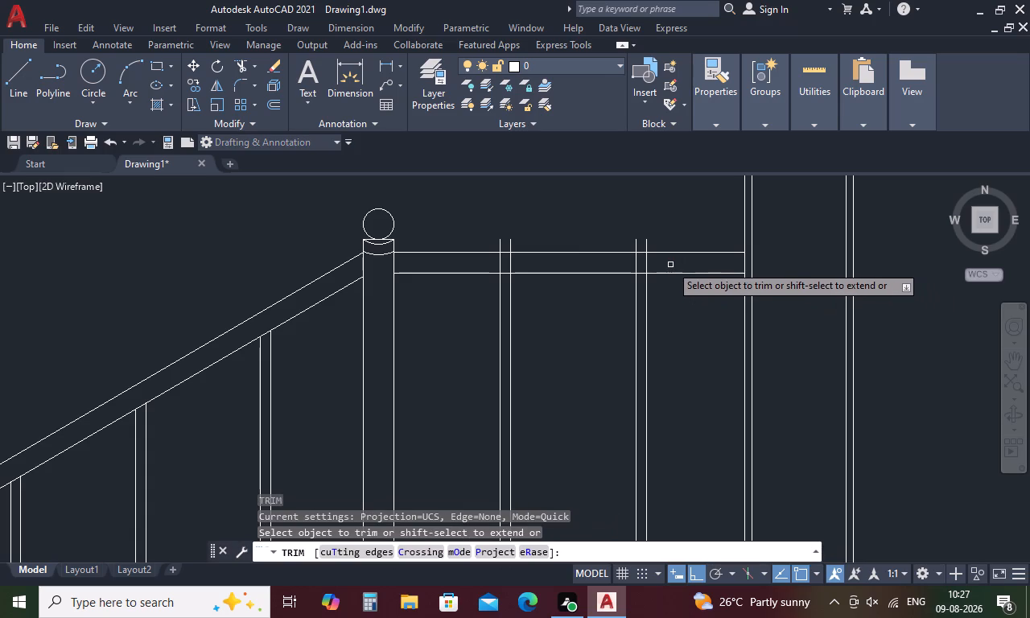
drag(670, 263, 482, 268)
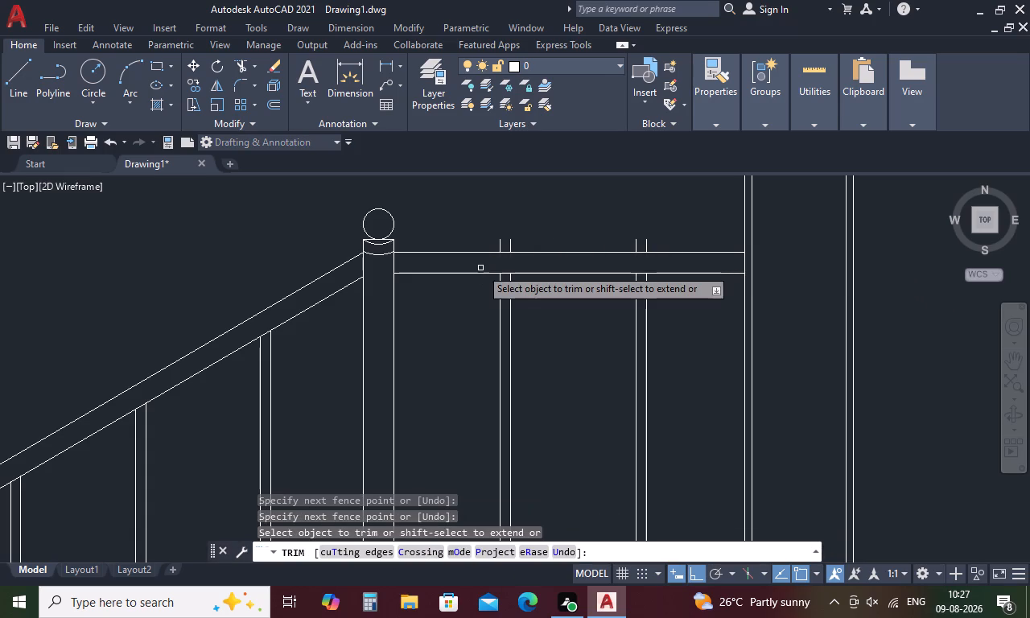
drag(492, 246, 554, 233)
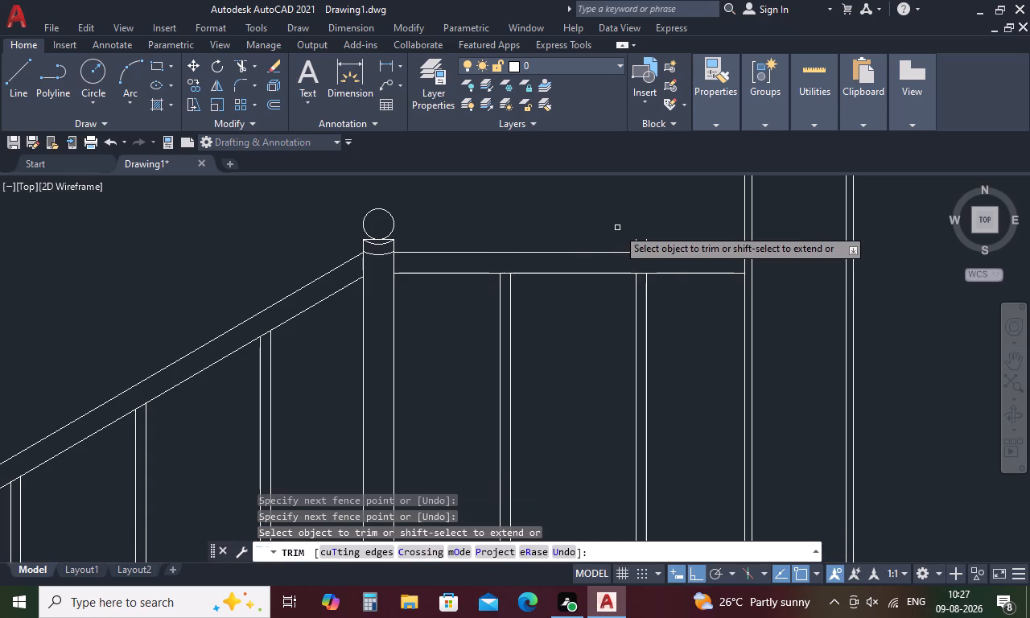
drag(626, 237, 666, 237)
drag(669, 237, 654, 241)
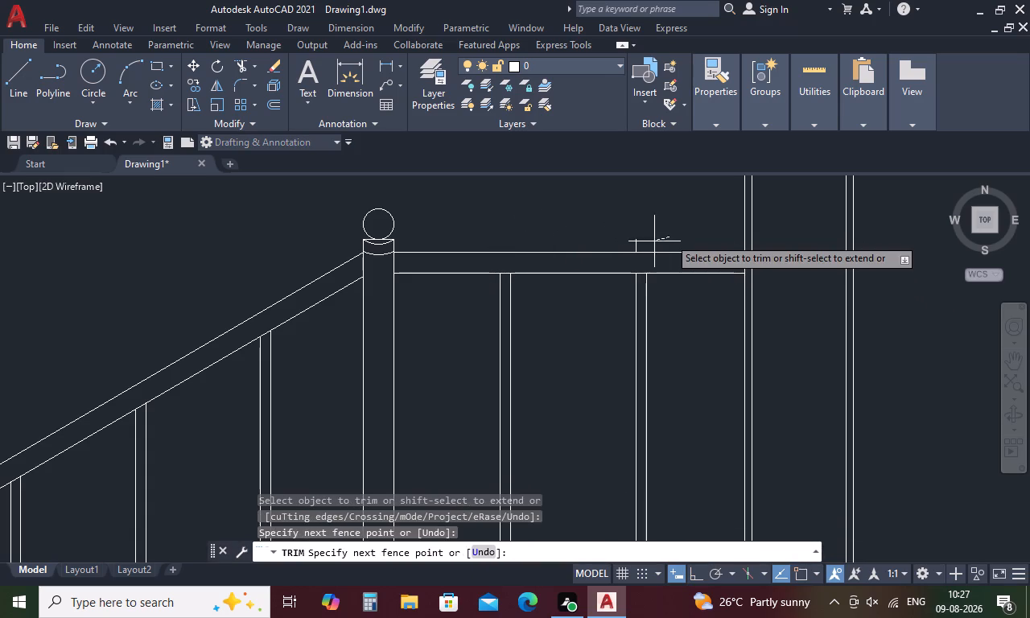
drag(654, 241, 598, 237)
scroll(571, 228, down, 2)
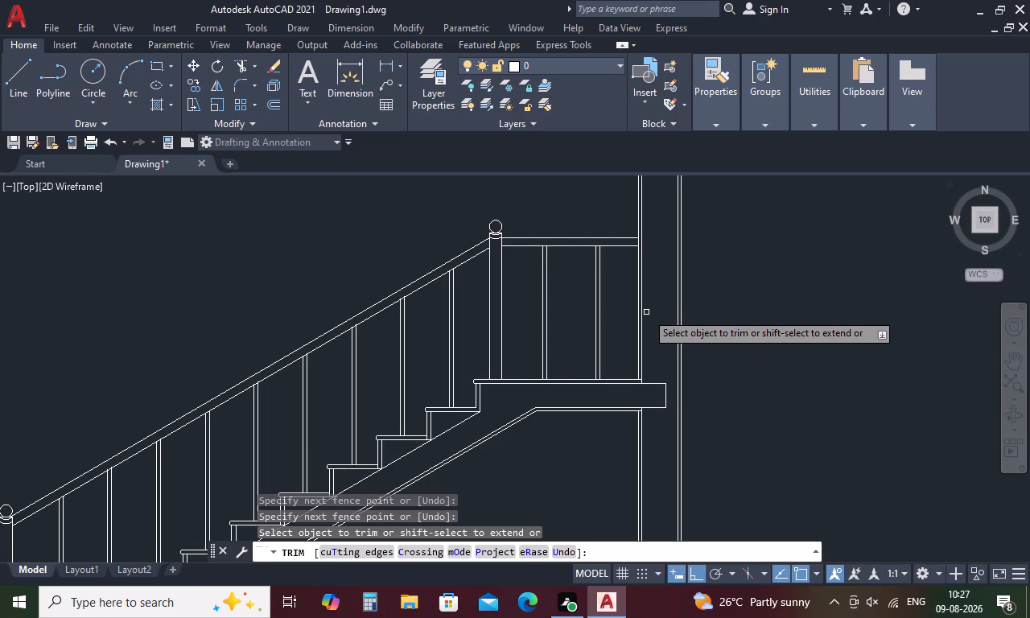
scroll(613, 330, down, 3)
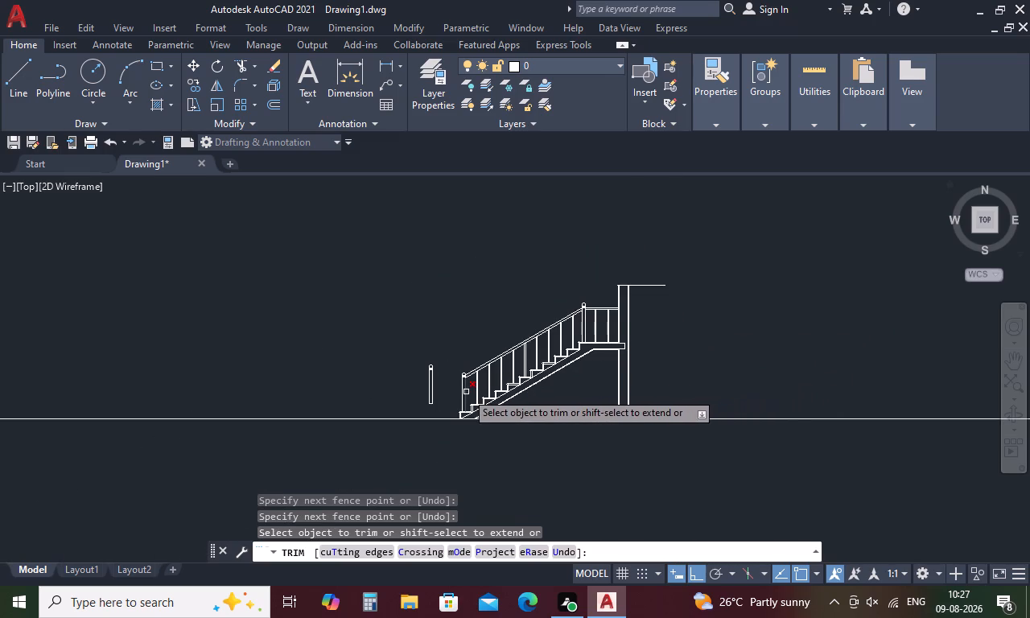
key(Escape)
Erase the spare ball-topped post standing beside the foot of the staircase, including its base line.
drag(443, 367, 428, 338)
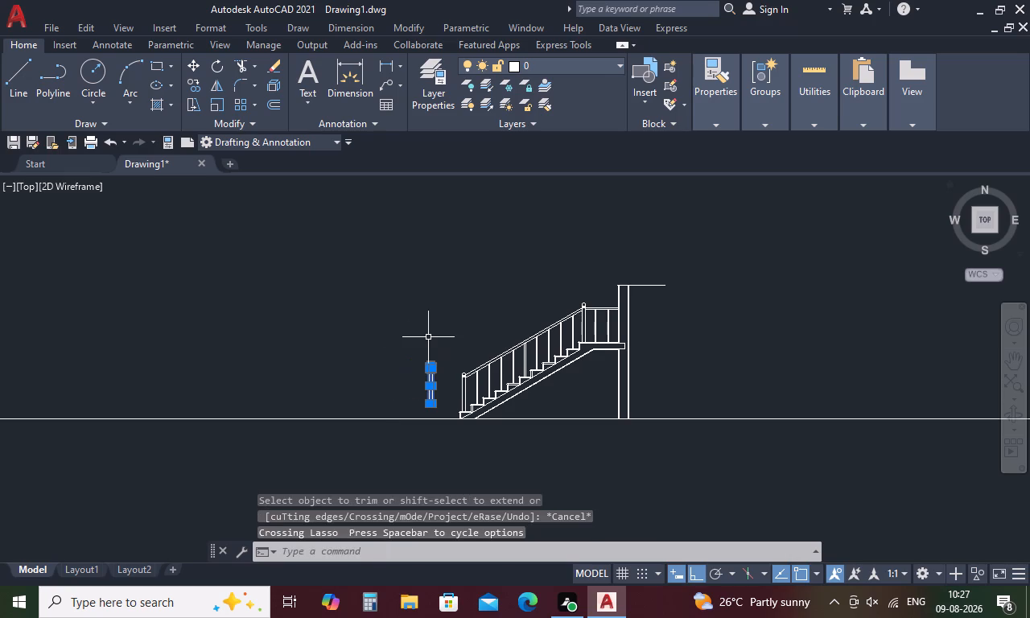
key(Delete)
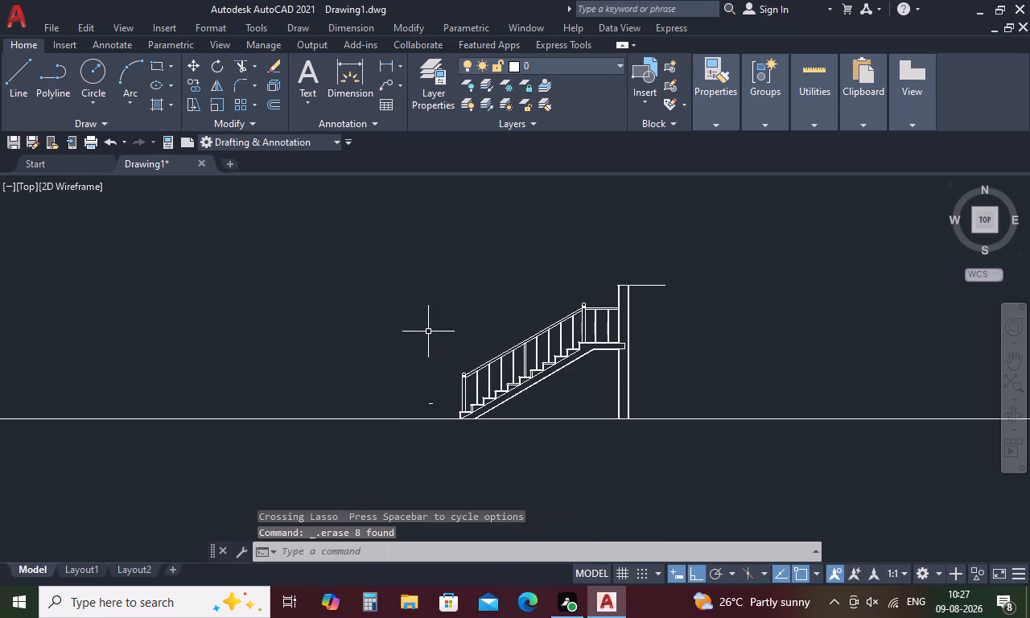
drag(435, 388, 411, 399)
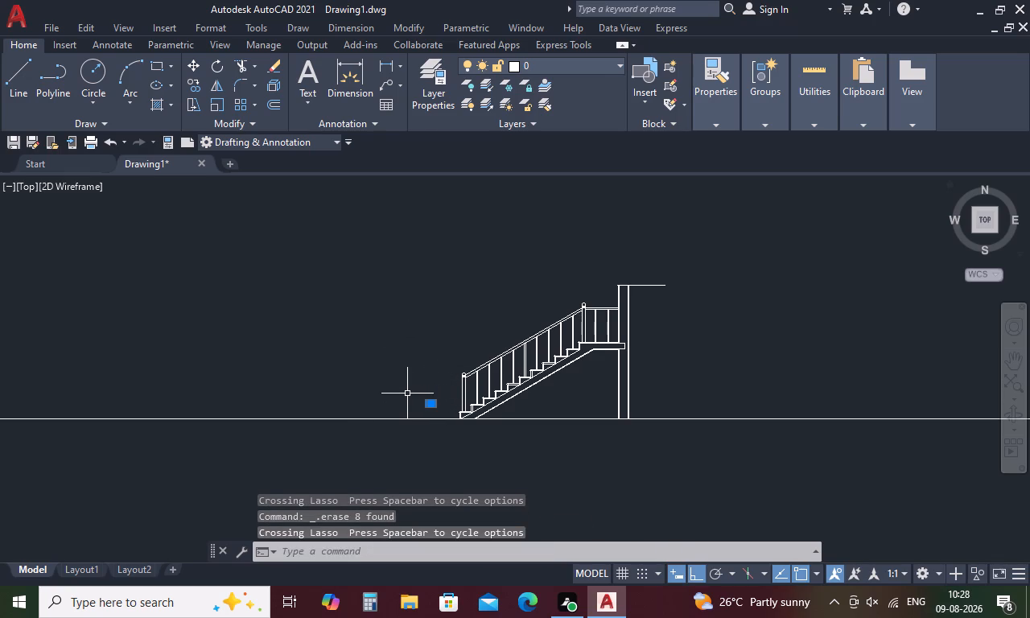
key(Delete)
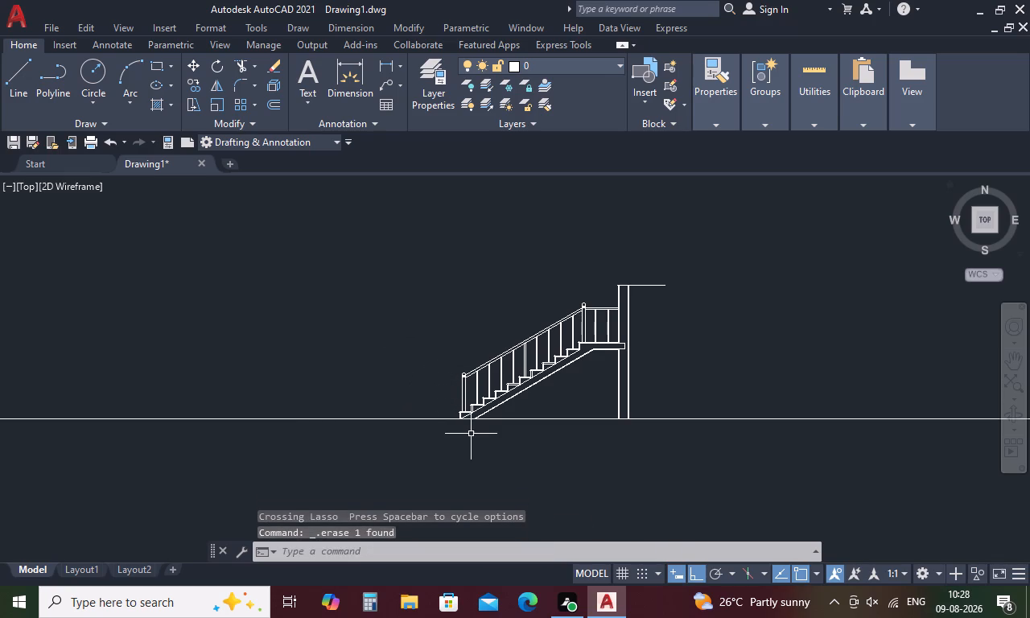
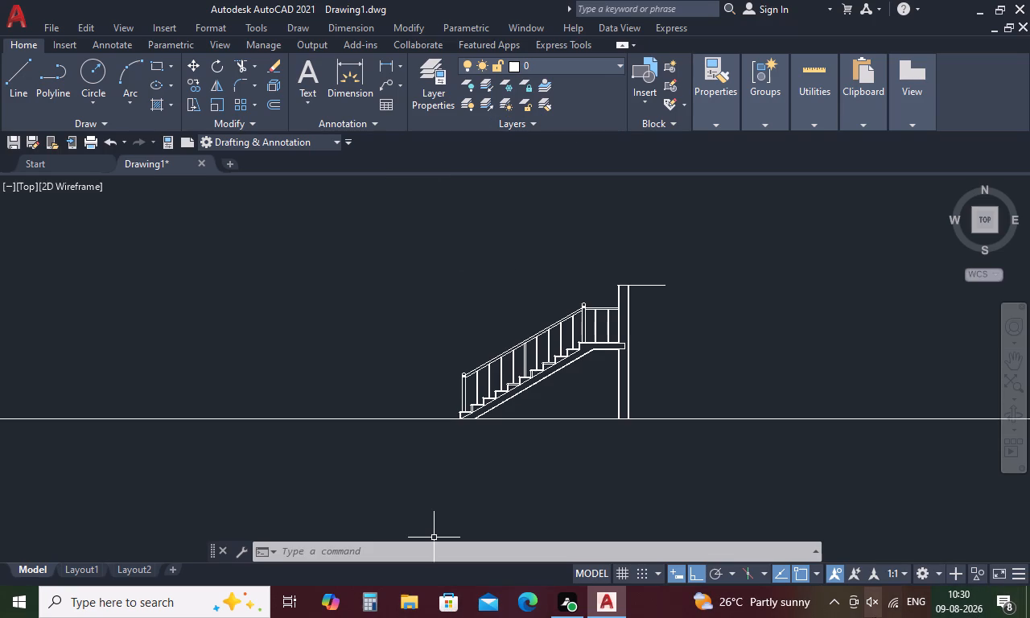
Draw a short vertical line across the ground line, just outside the foot of the staircase.
key(Escape)
text(l)
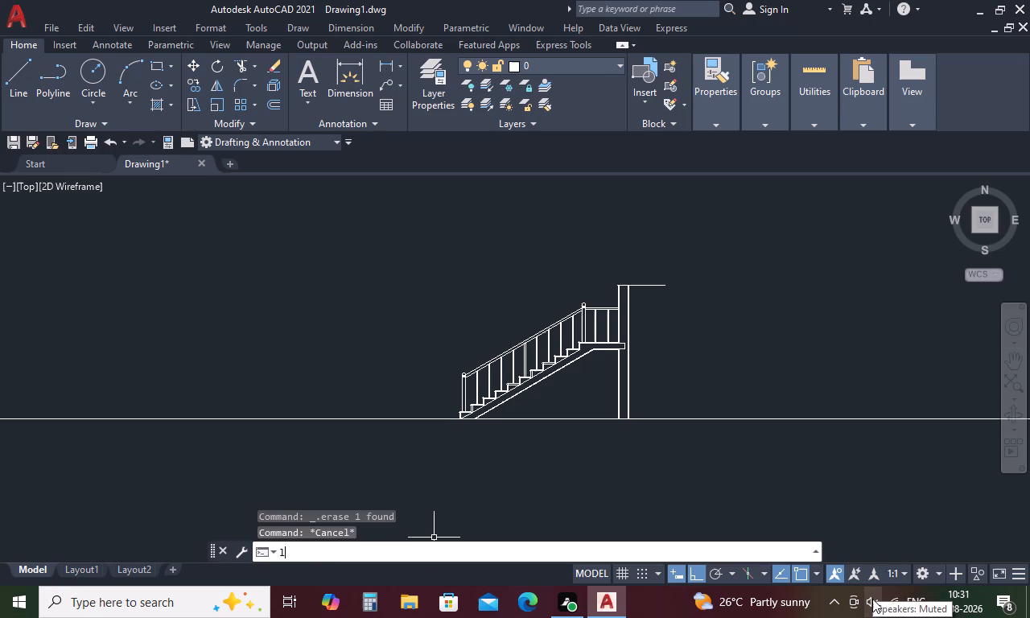
key(space)
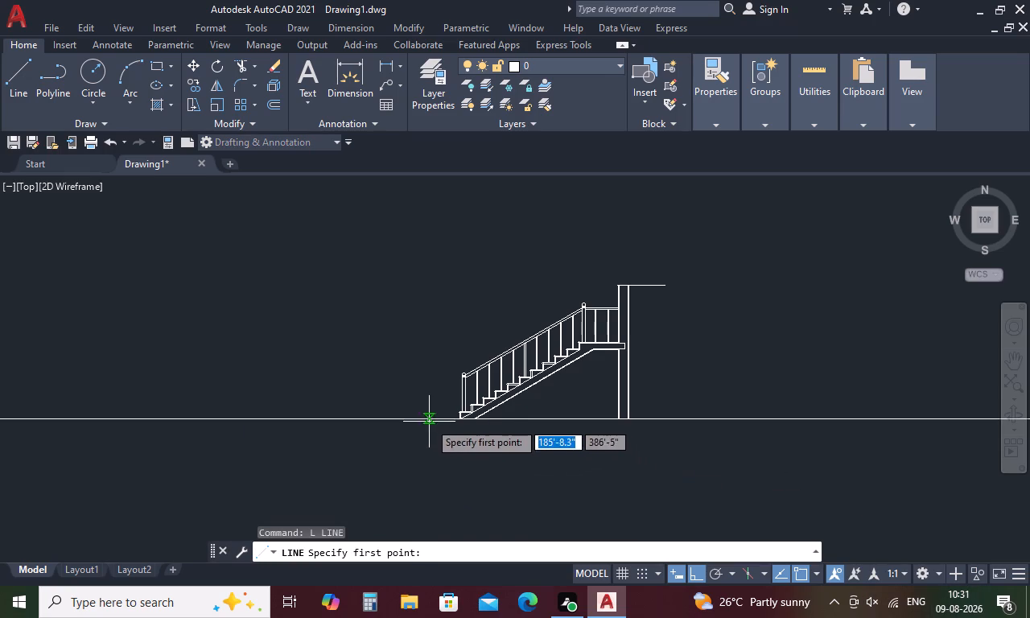
scroll(429, 418, up, 3)
drag(457, 410, 457, 440)
click(457, 440)
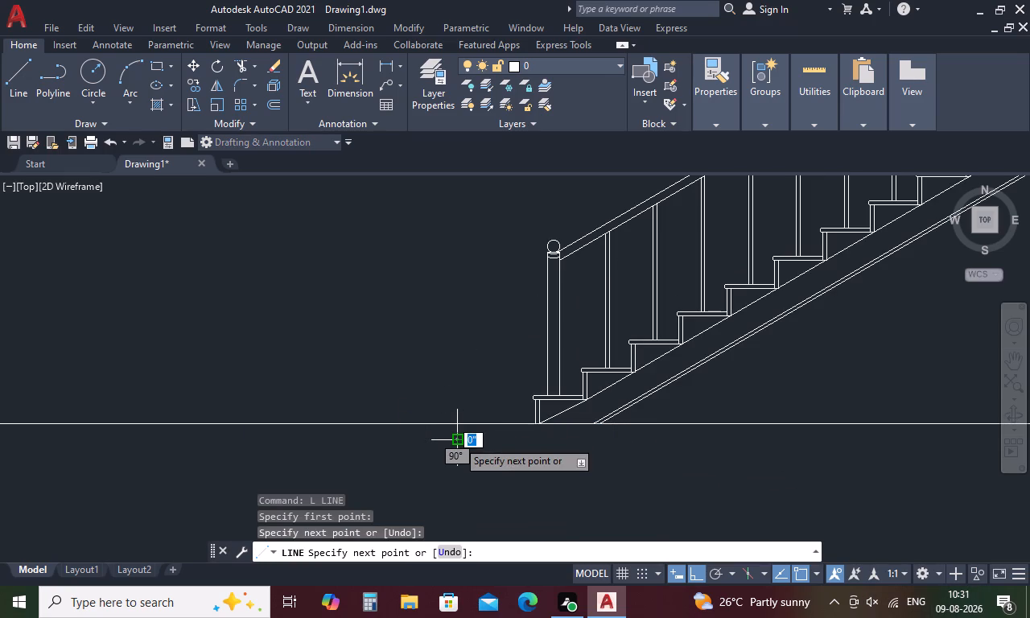
key(Escape)
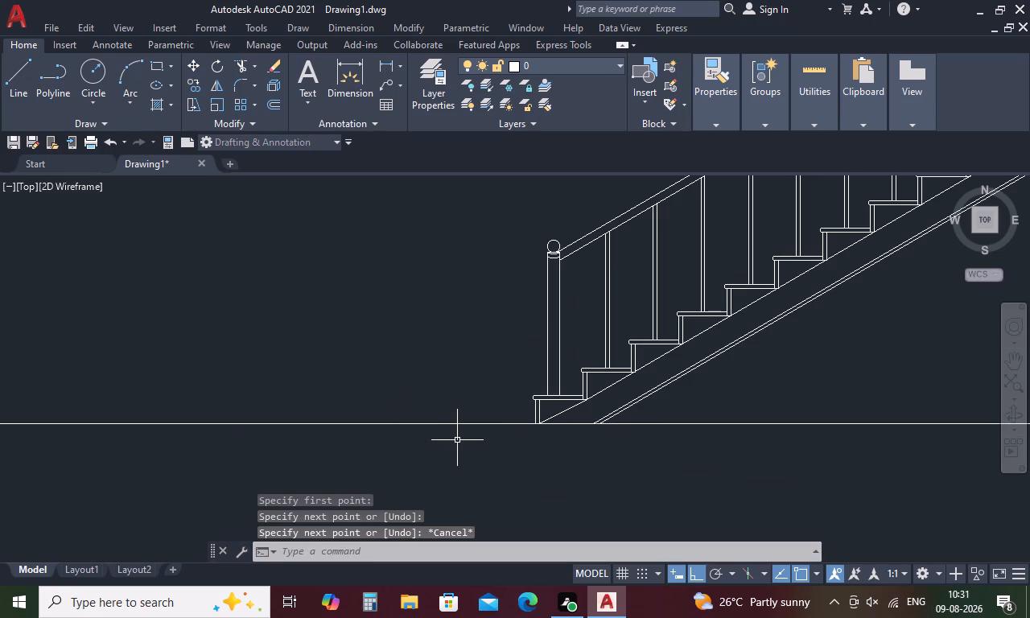
Trim the ground line beyond the short vertical line and beyond the outer face of the wall.
key(t)
text(r)
key(space)
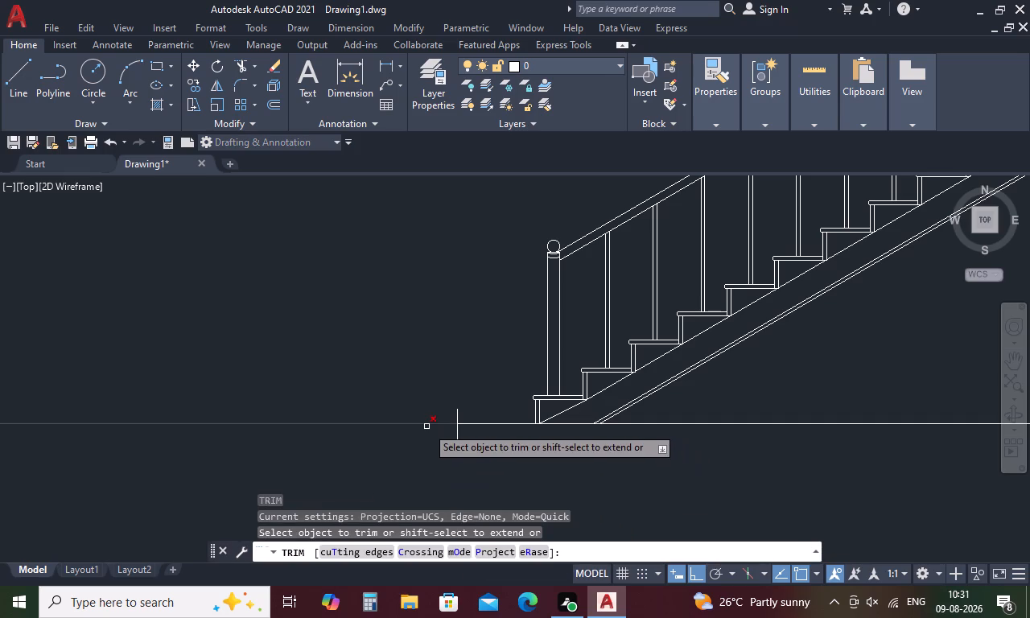
click(426, 426)
scroll(426, 426, down, 2)
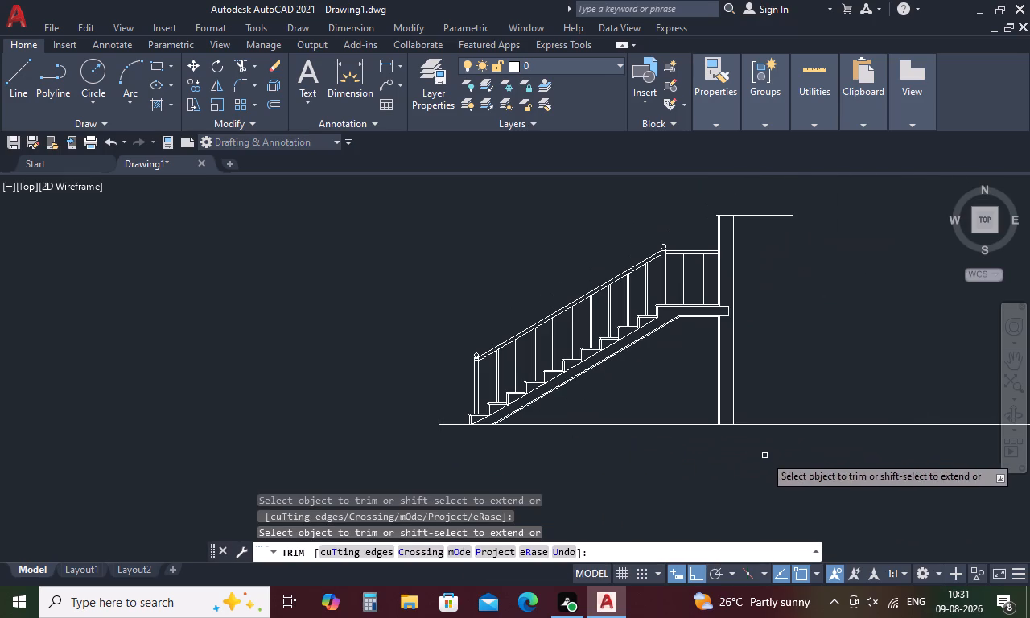
click(796, 424)
scroll(796, 424, down, 2)
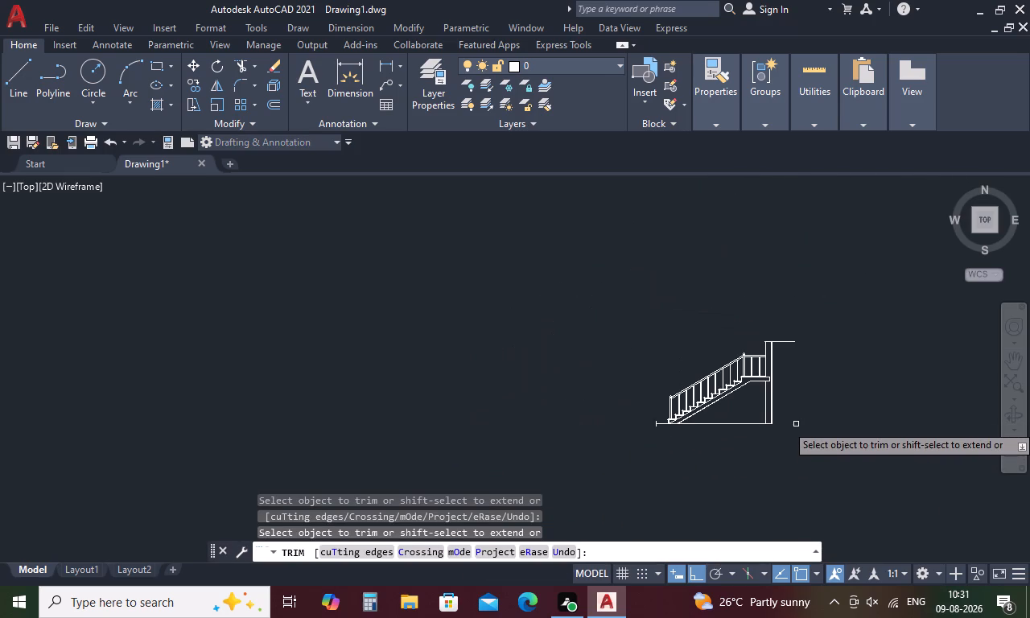
Trim away the short vertical line's two stubs above and below the ground line's end.
middle_drag(796, 424, 593, 460)
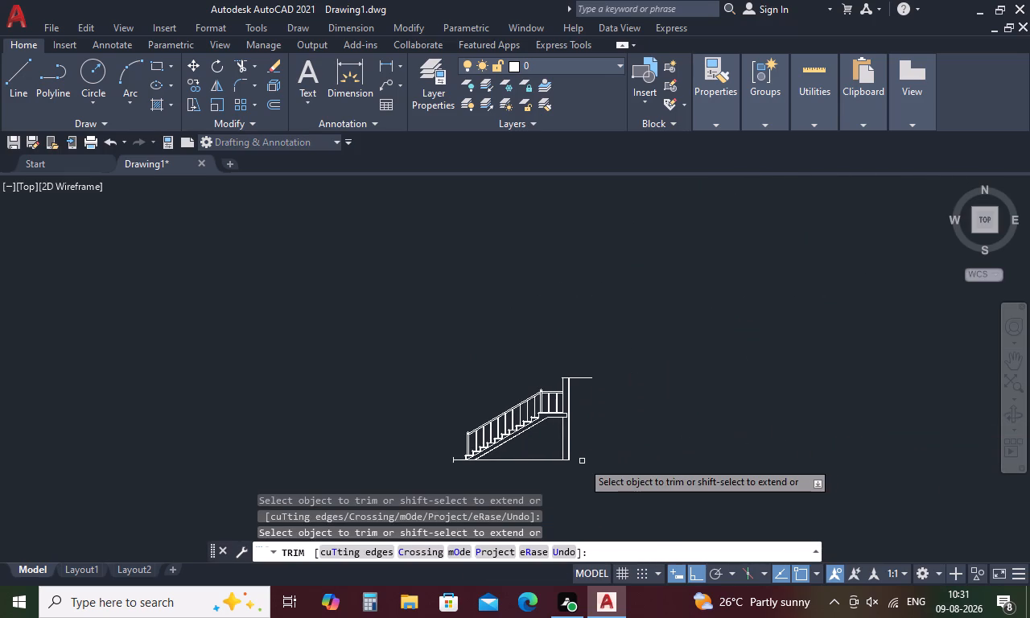
scroll(454, 469, up, 5)
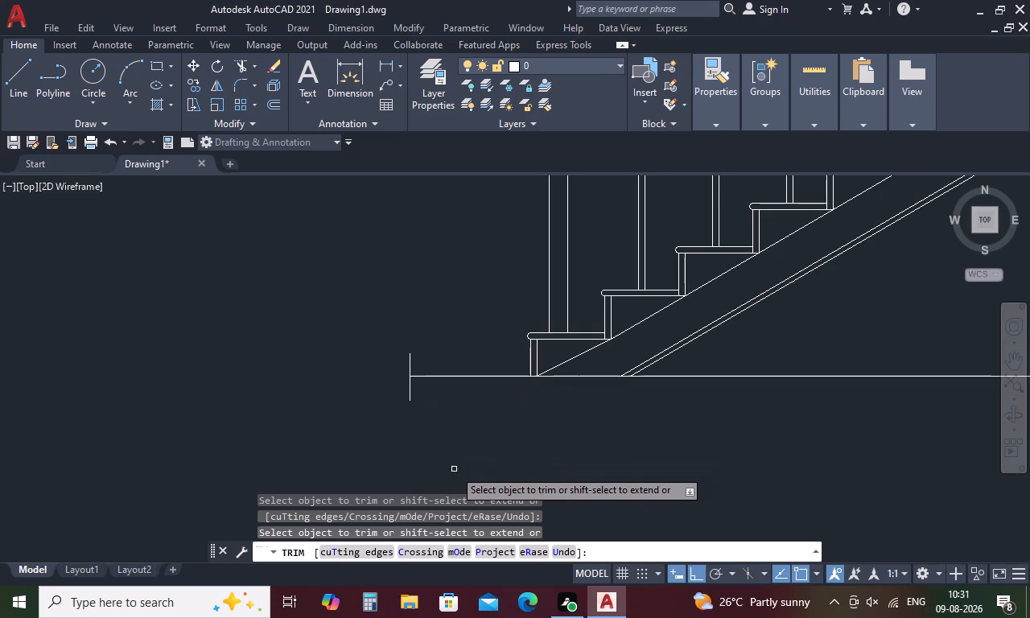
click(409, 396)
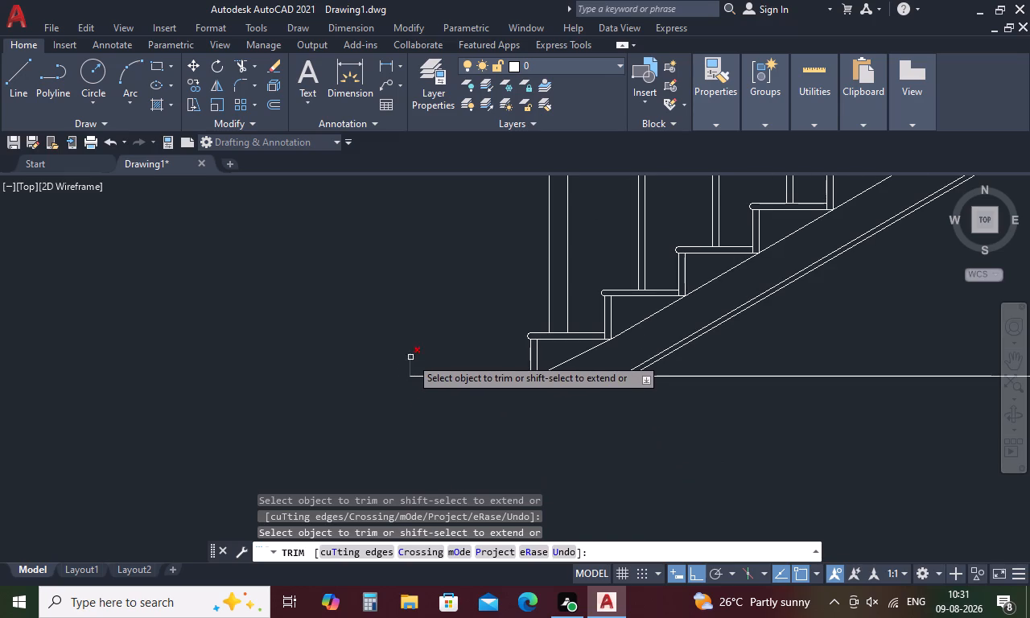
click(410, 357)
scroll(410, 357, down, 4)
middle_drag(535, 400, 397, 451)
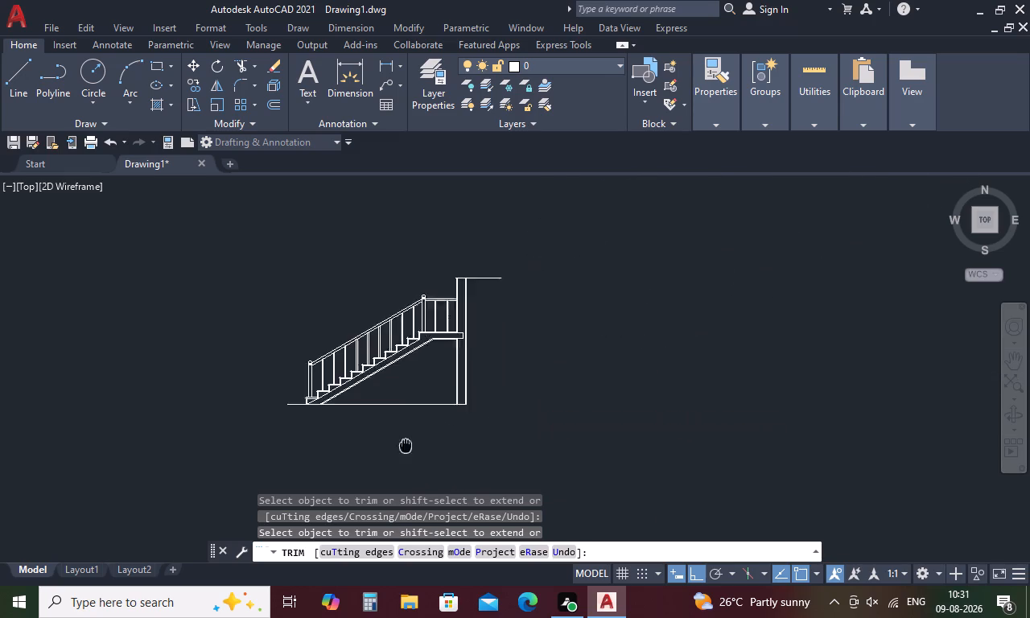
middle_drag(397, 451, 332, 479)
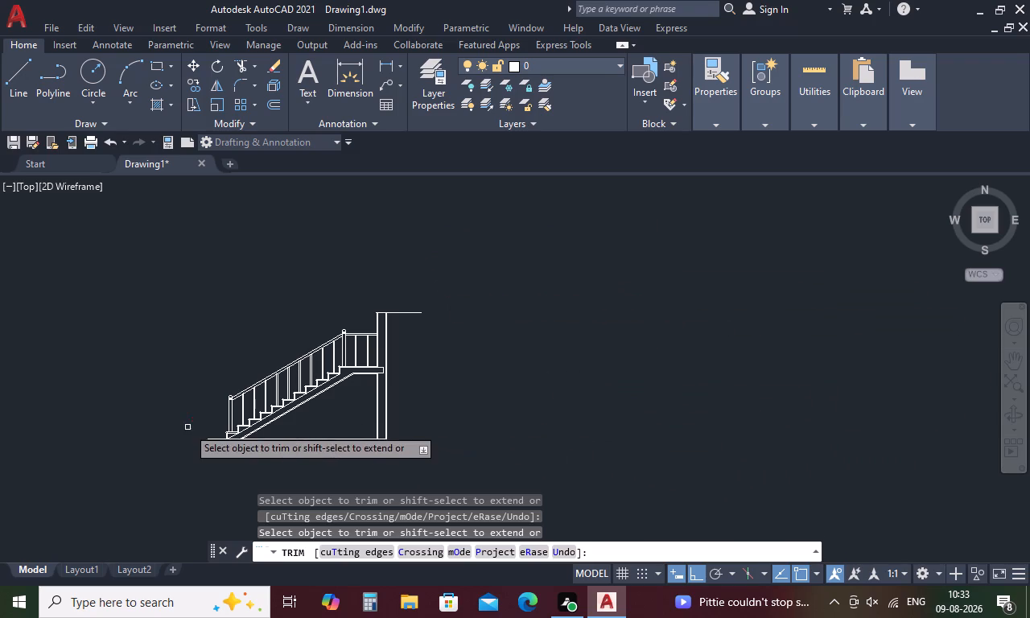
scroll(187, 427, up, 2)
key(Escape)
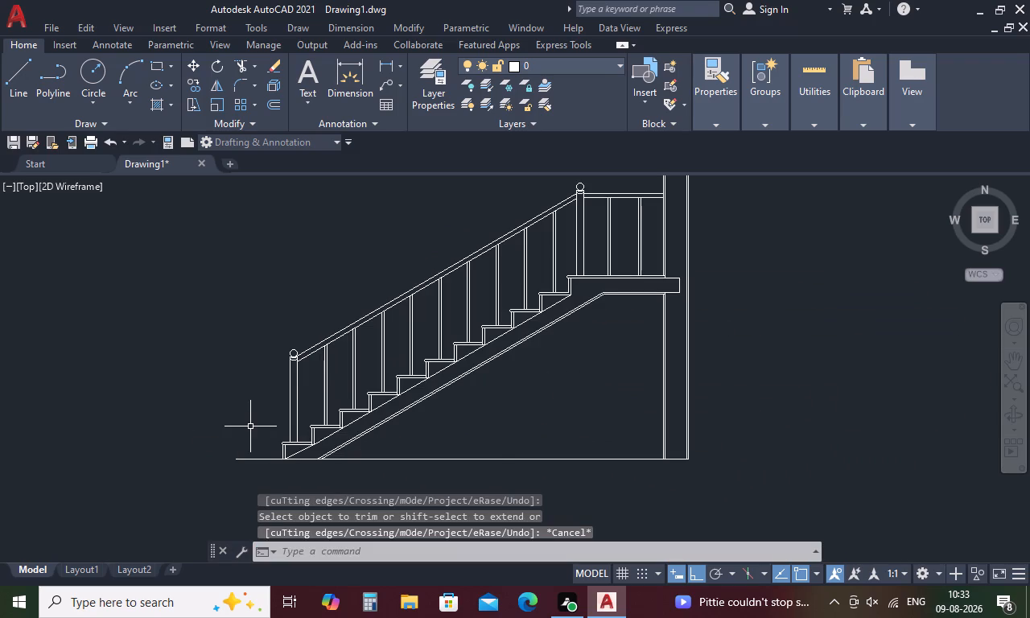
Hatch the wall section with the ANSI32 pattern.
text(h)
key(space)
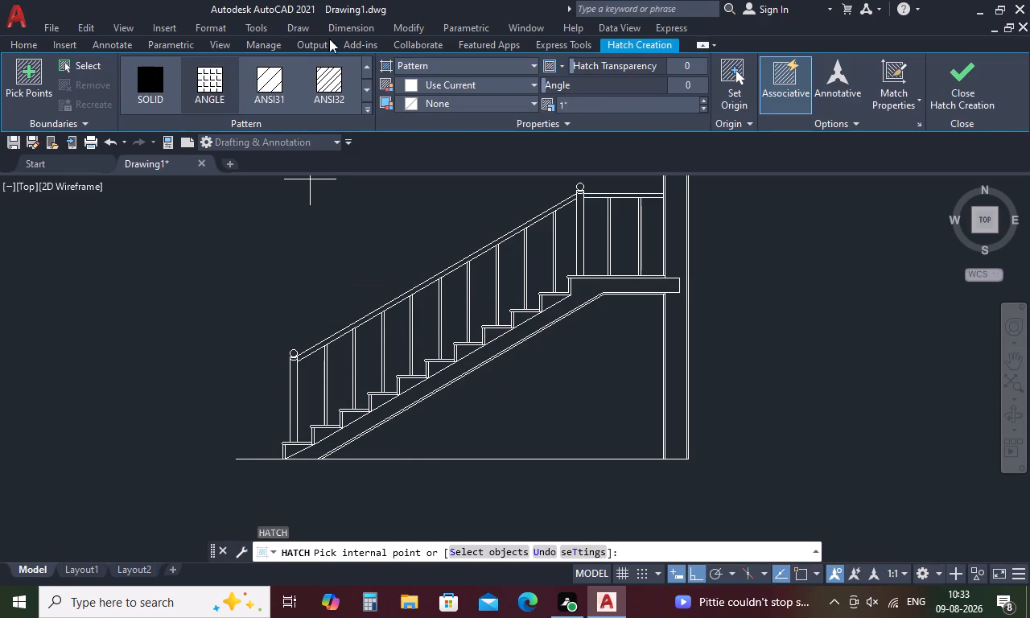
click(322, 78)
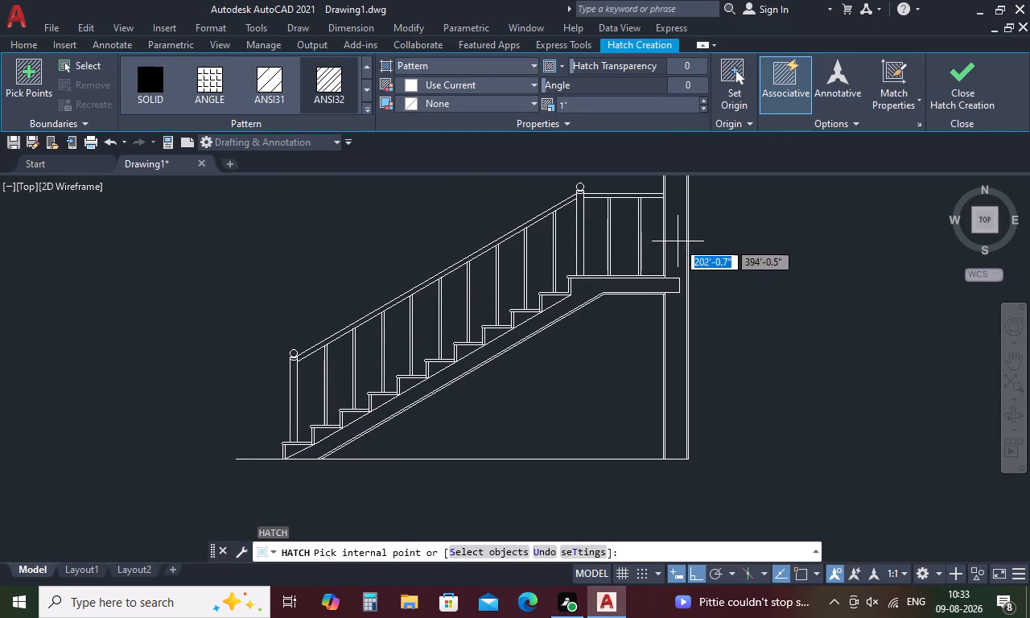
click(678, 241)
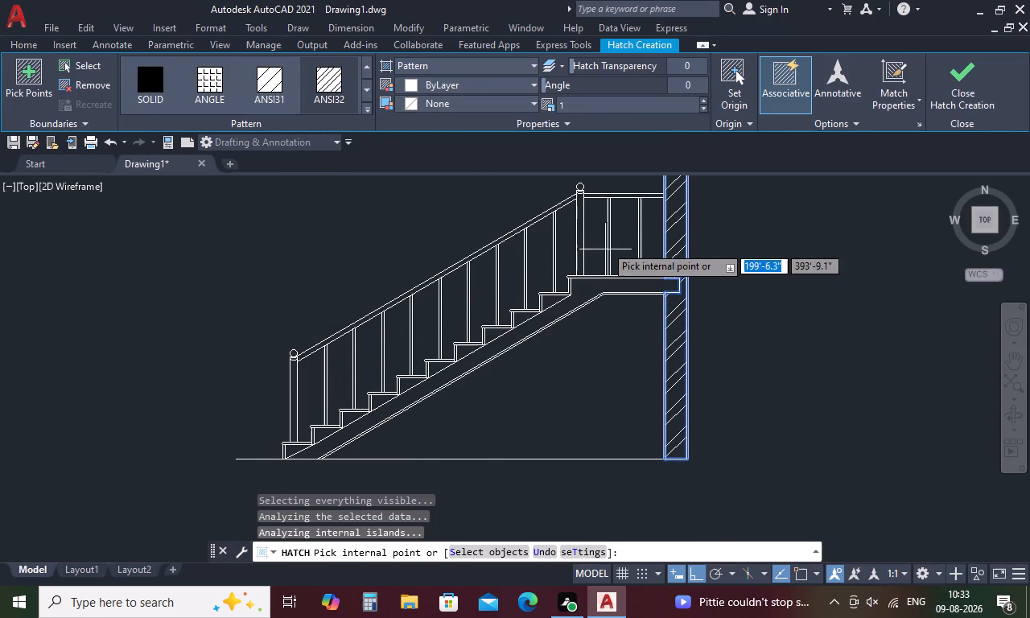
key(Escape)
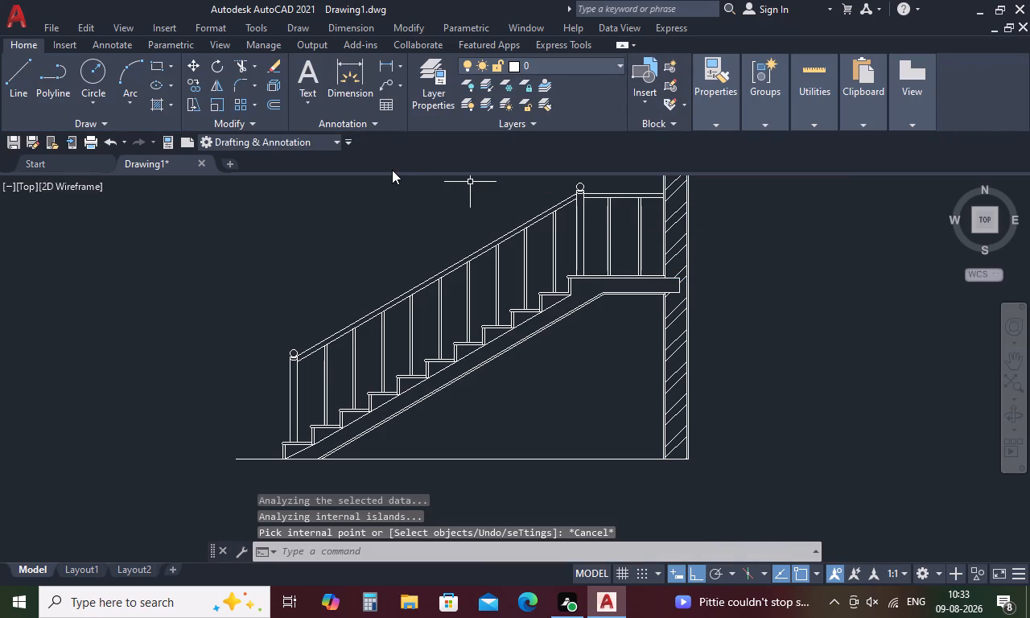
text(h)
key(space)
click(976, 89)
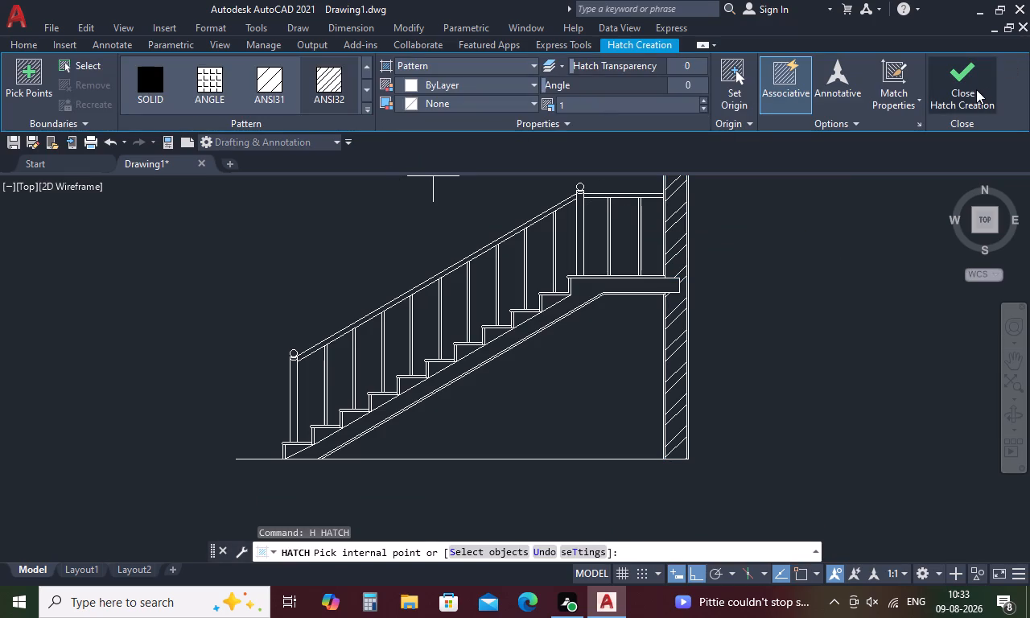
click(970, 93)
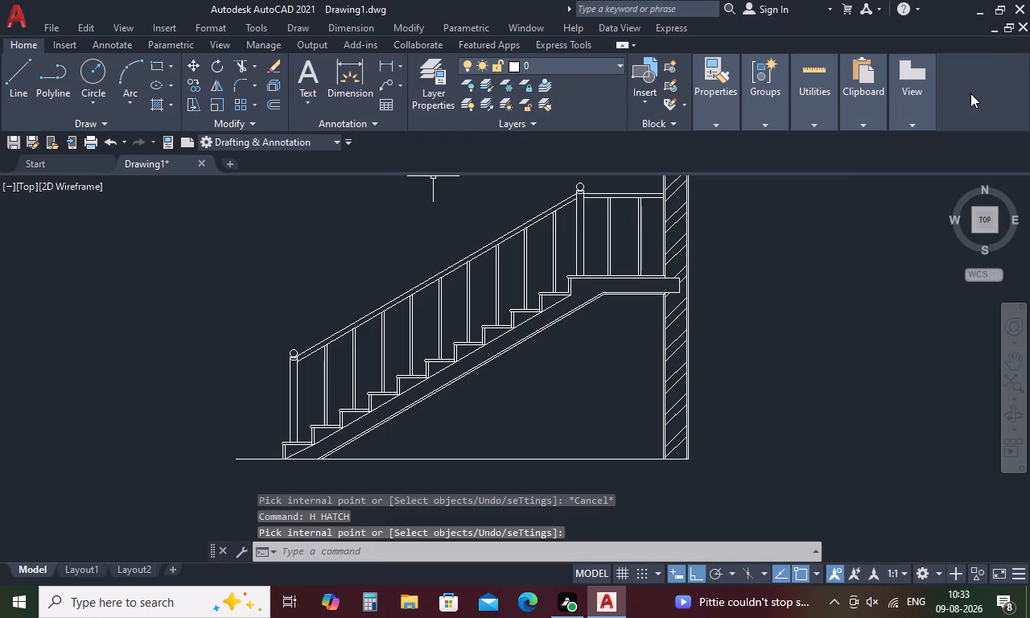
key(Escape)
Start a hatch with the AR-CONC pattern and add the waist slab and landing area to it.
key(space)
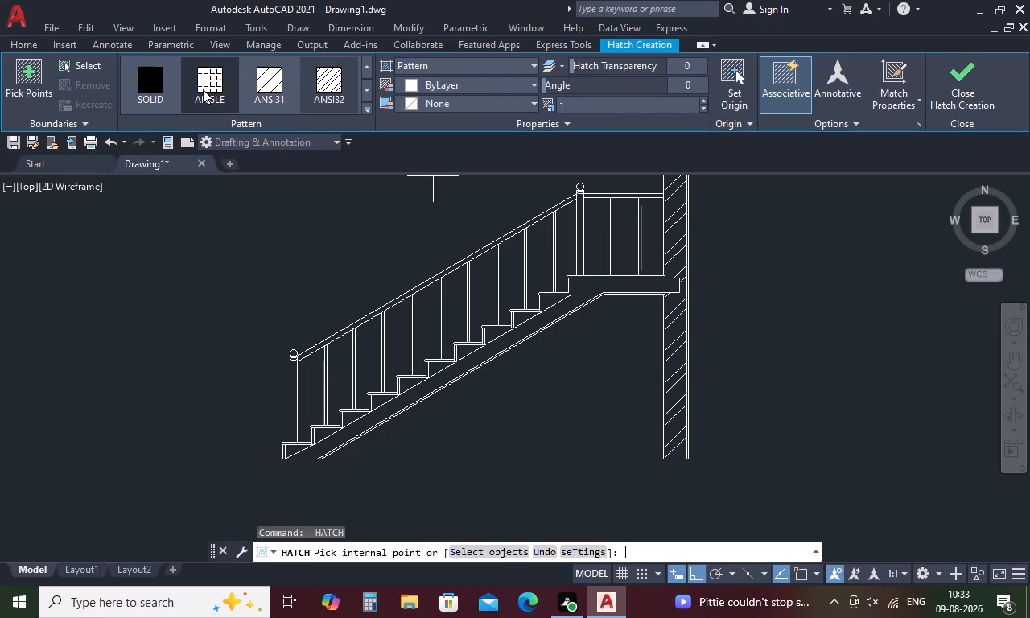
click(369, 108)
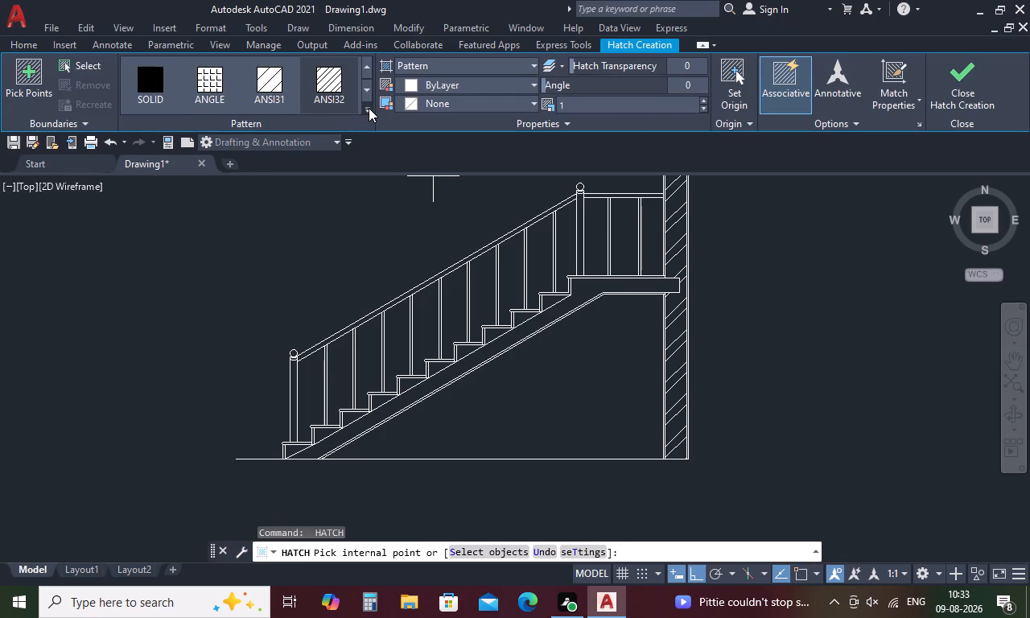
click(369, 108)
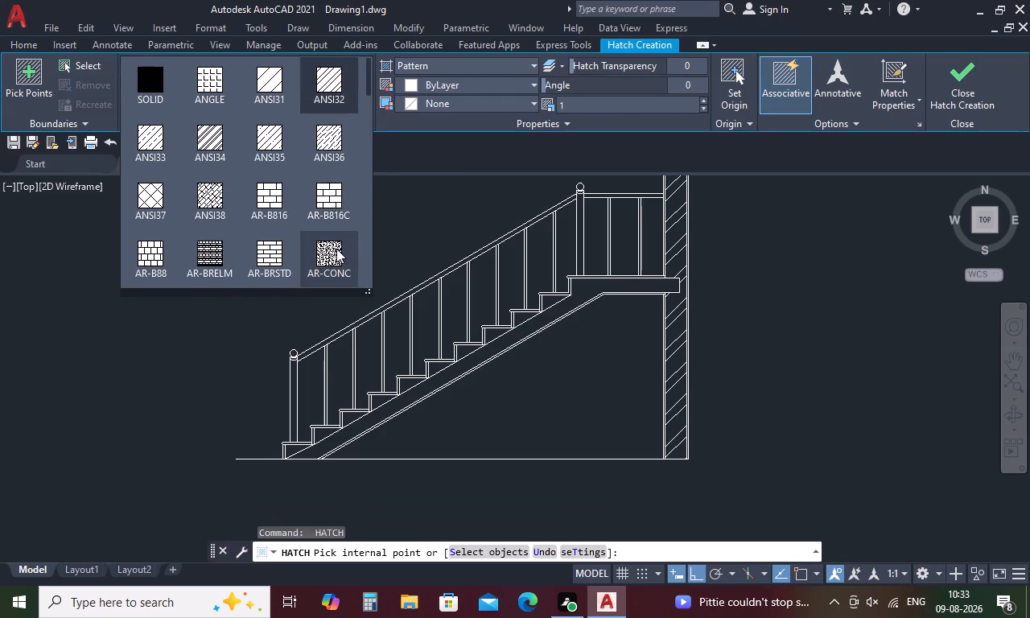
click(336, 249)
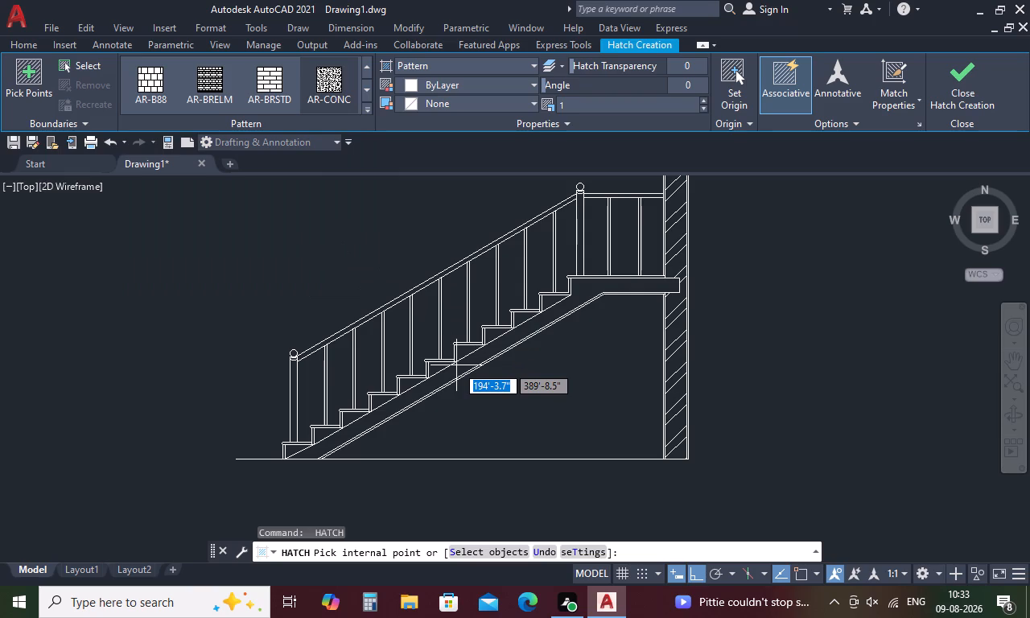
scroll(457, 365, up, 3)
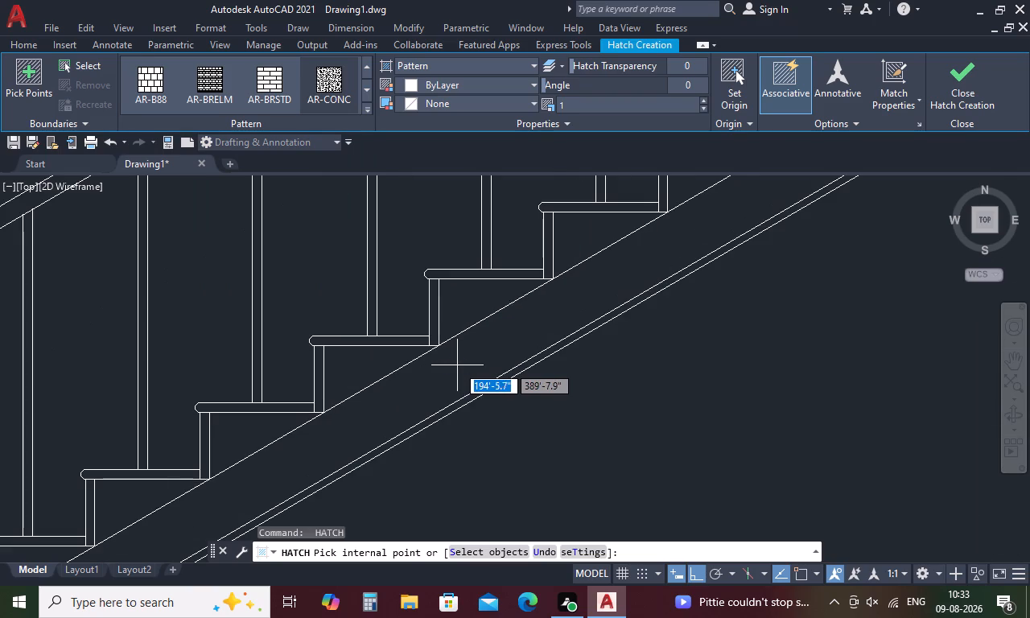
click(457, 365)
click(474, 363)
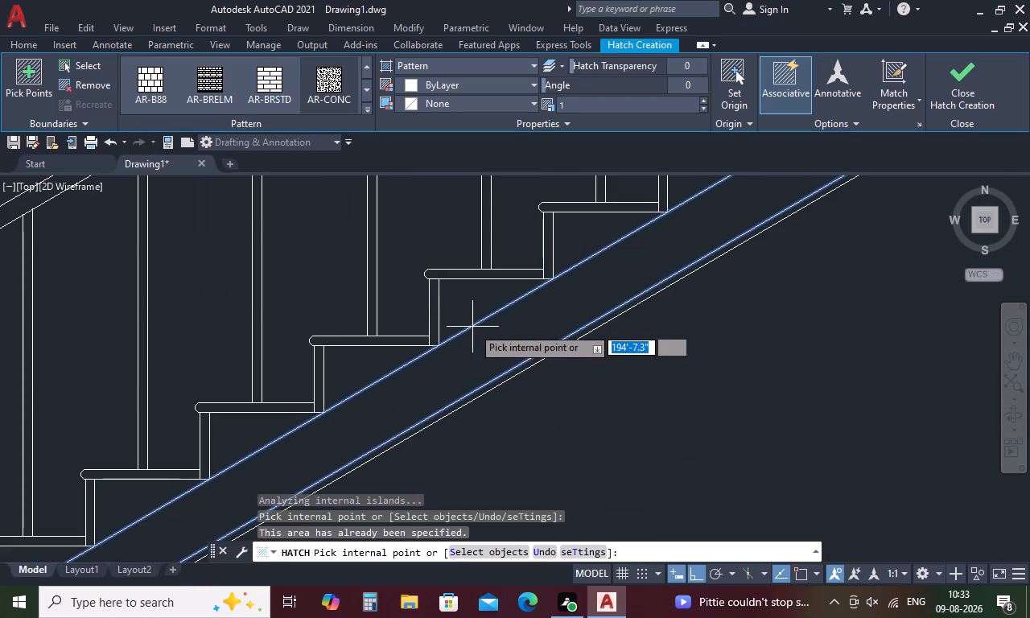
Add the triangular step areas above the waist slab to the AR-CONC hatch, from the foot to the upper steps.
click(456, 296)
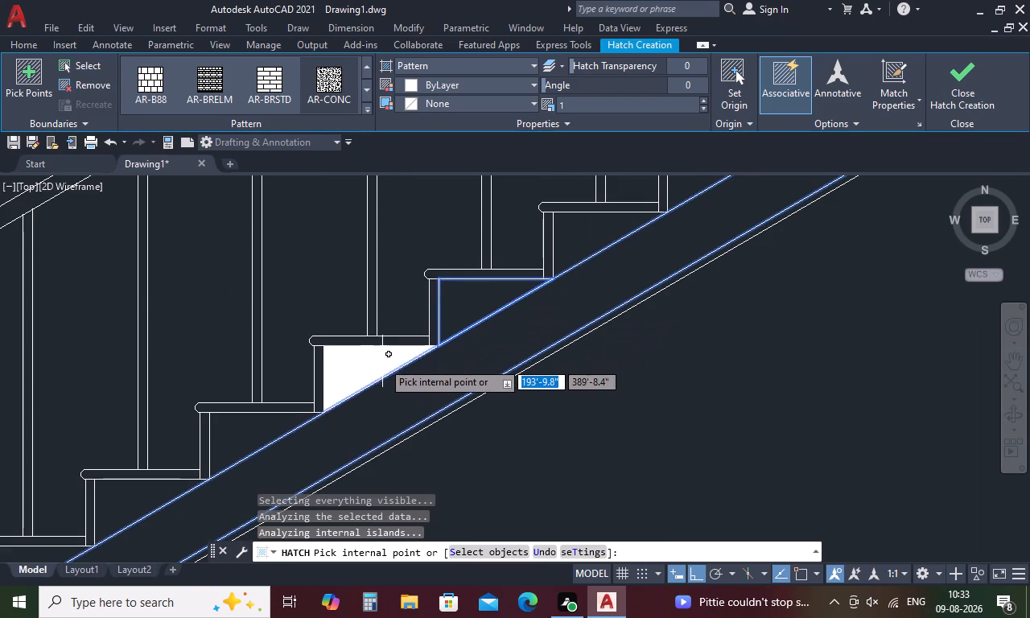
click(382, 361)
click(238, 424)
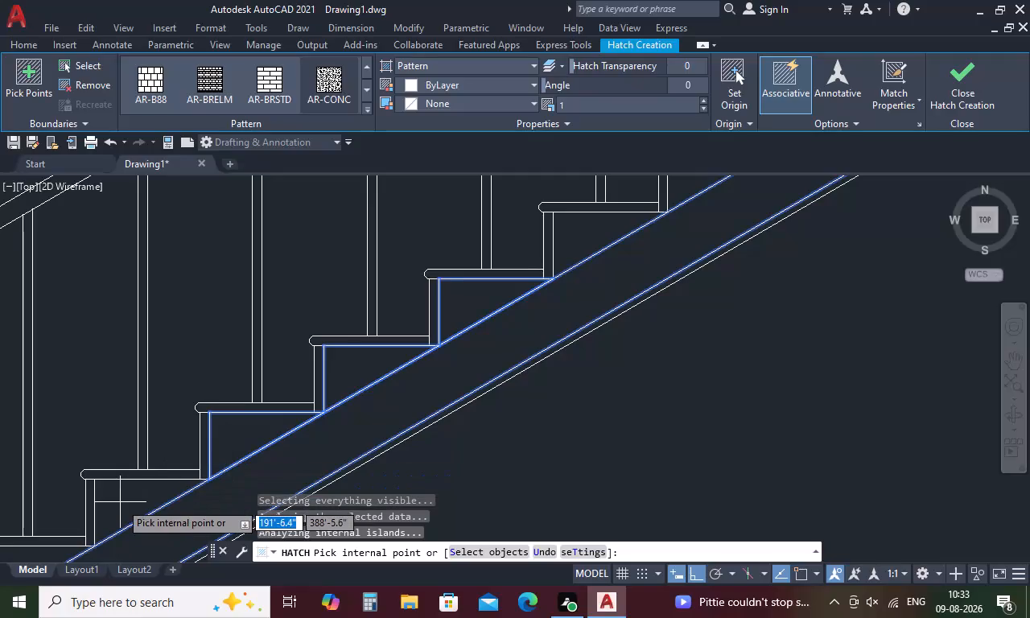
click(120, 502)
middle_drag(155, 496, 363, 397)
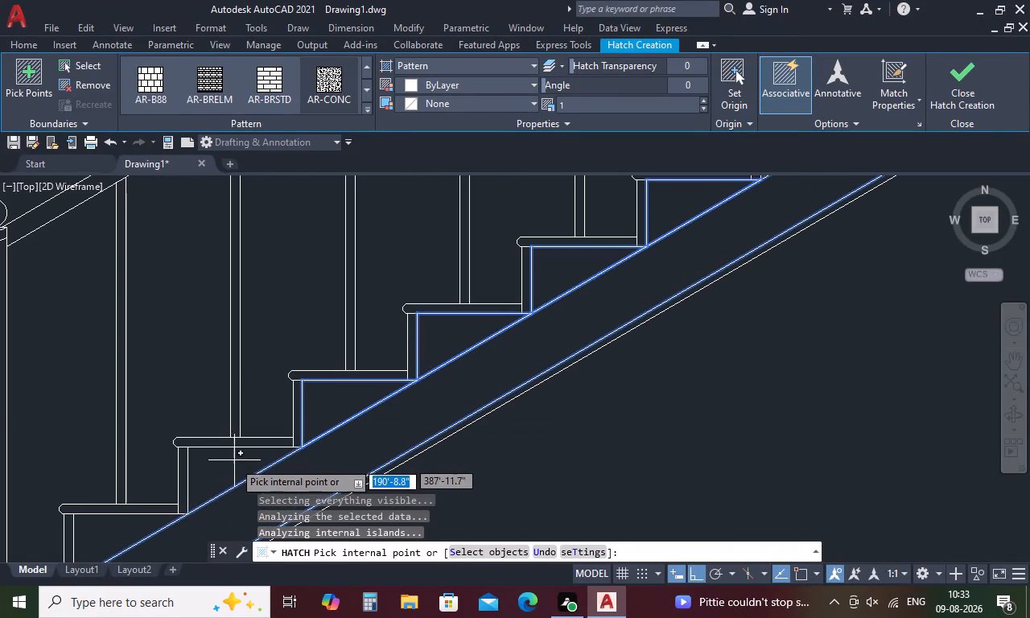
click(229, 463)
click(94, 536)
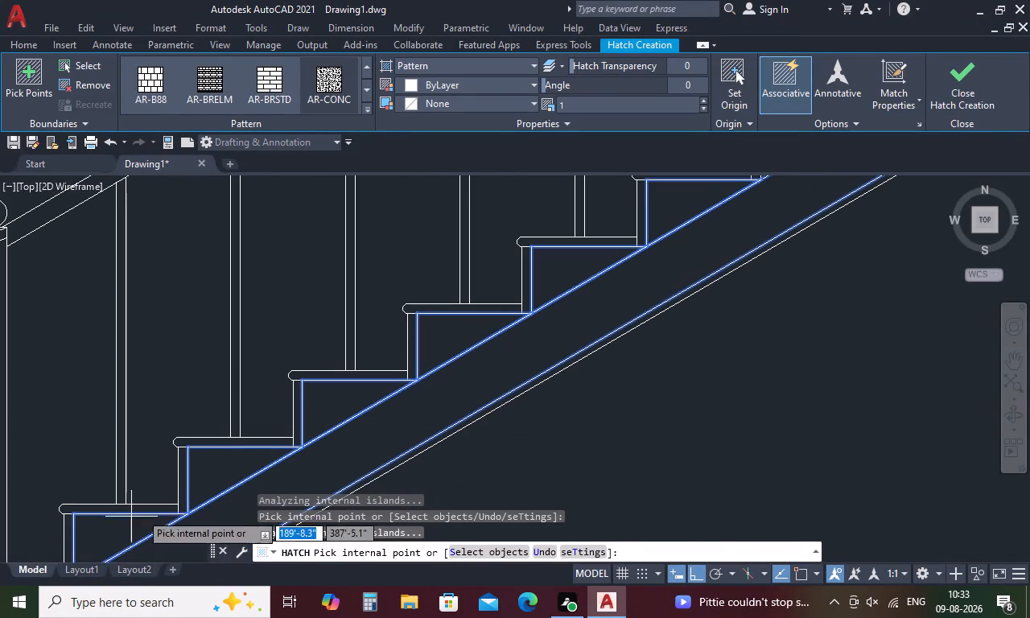
scroll(253, 481, down, 3)
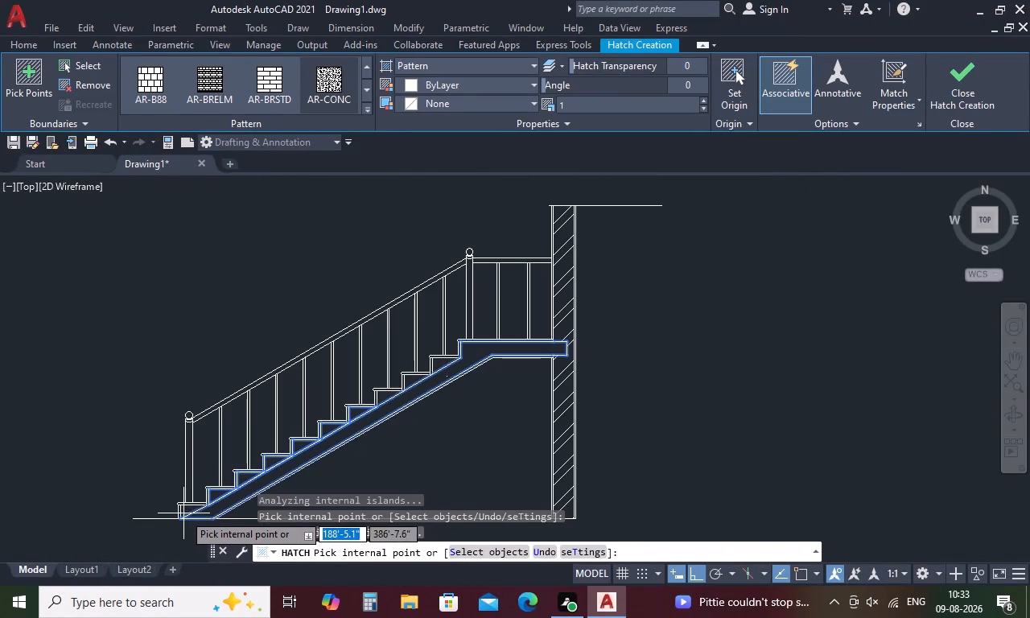
click(186, 509)
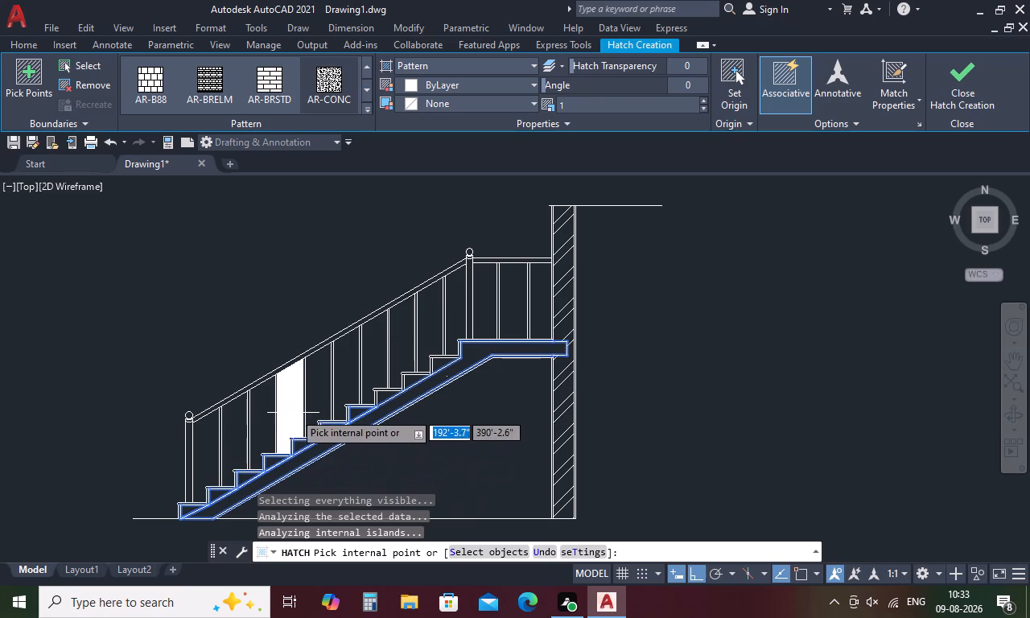
click(447, 361)
click(413, 377)
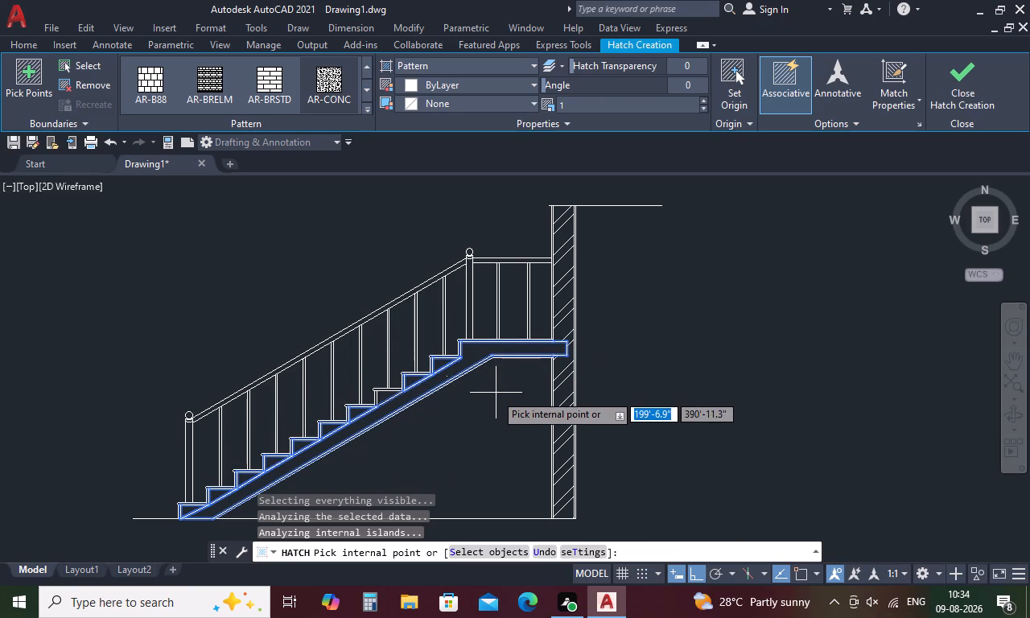
Add the thin strip beneath the waist slab and landing and the narrow strips along both wall faces to the AR-CONC hatch.
scroll(500, 356, up, 3)
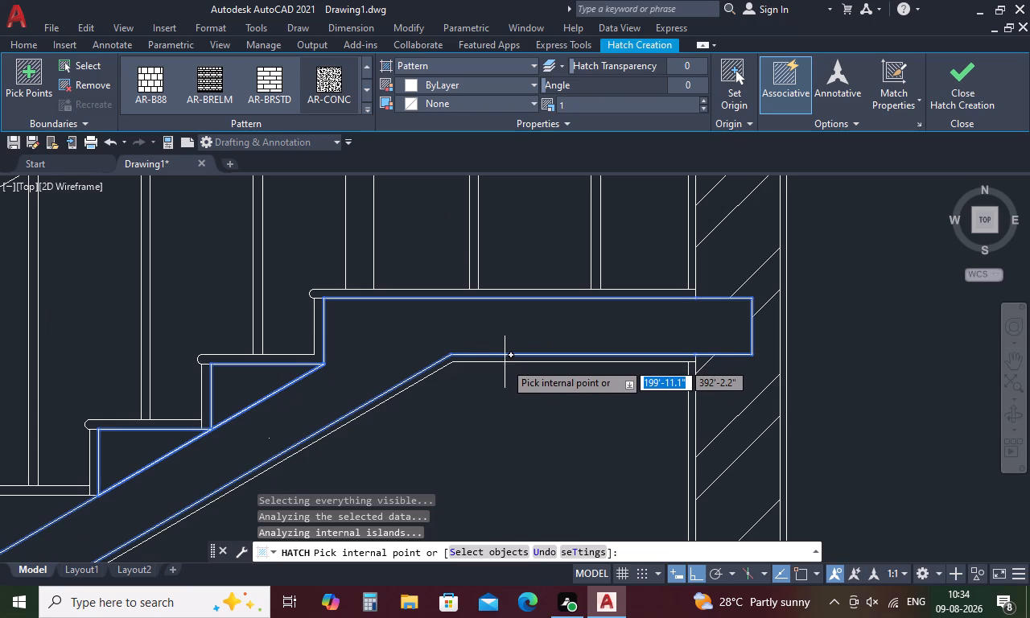
click(505, 360)
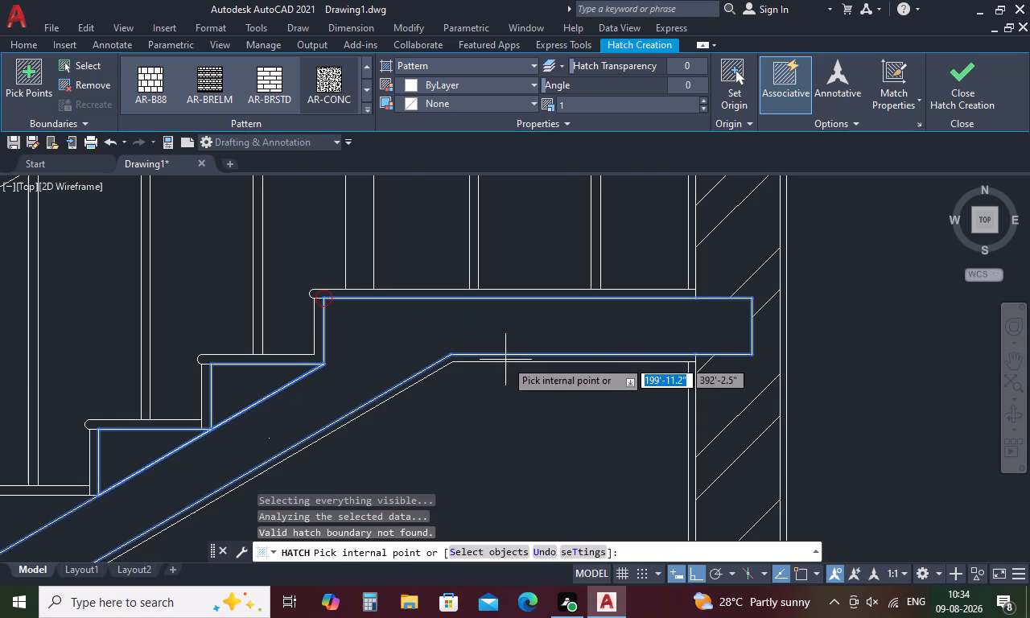
scroll(505, 360, down, 1)
click(505, 360)
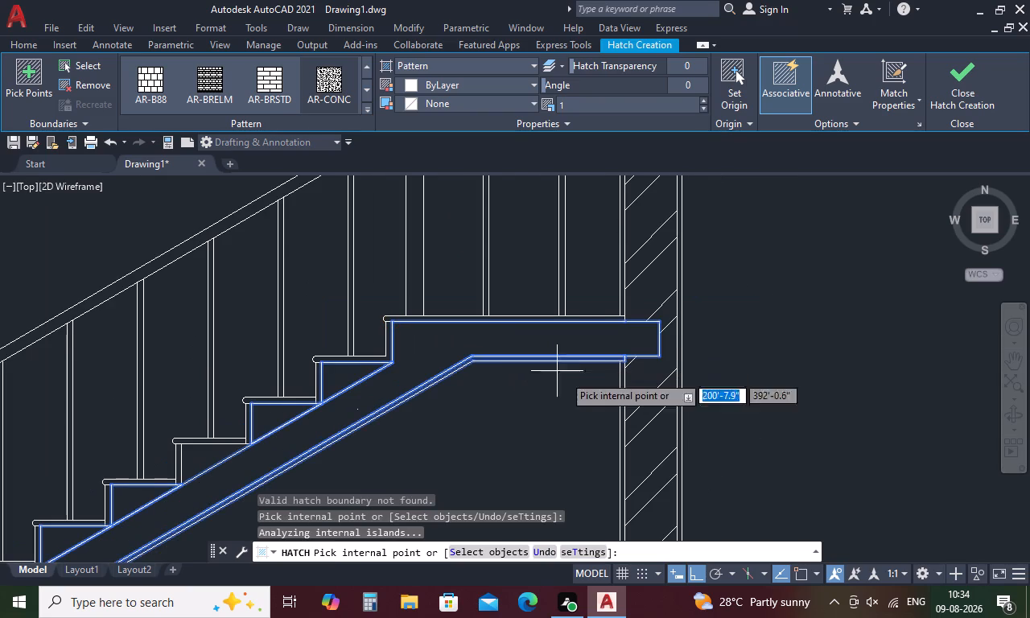
click(623, 439)
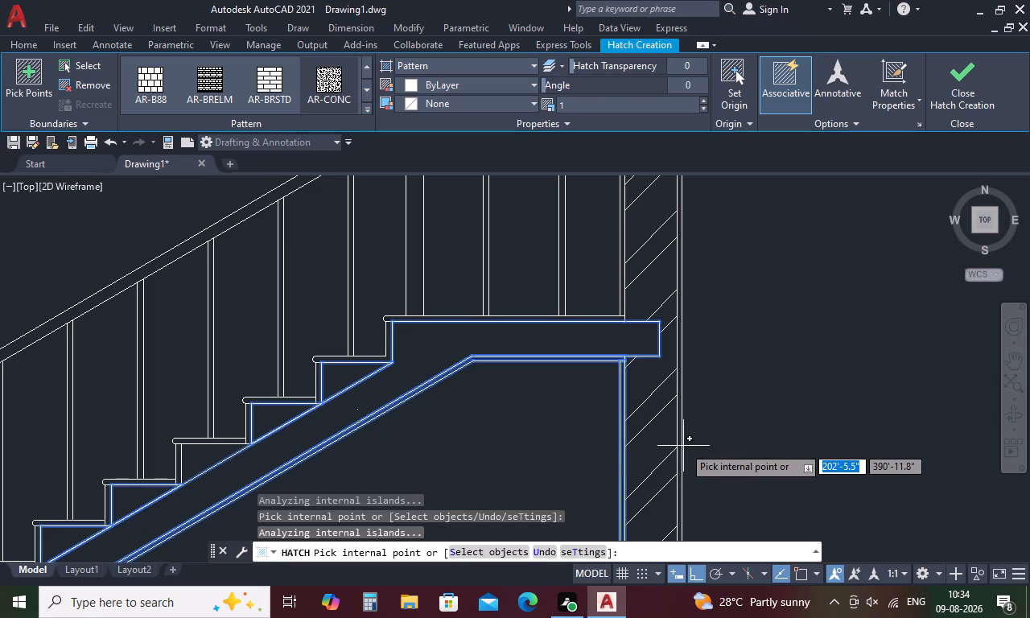
click(679, 455)
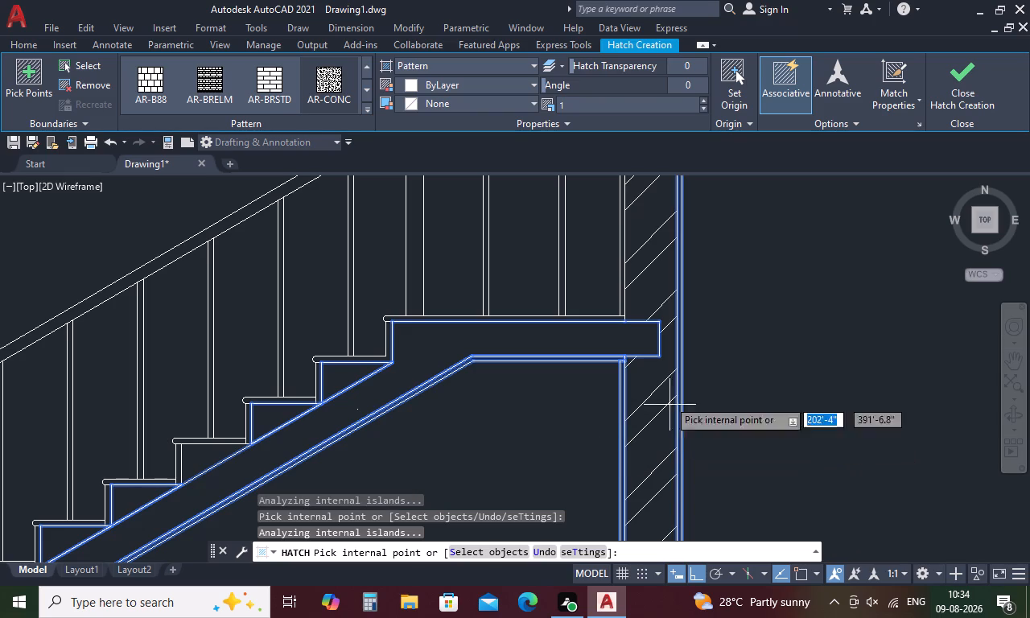
click(623, 287)
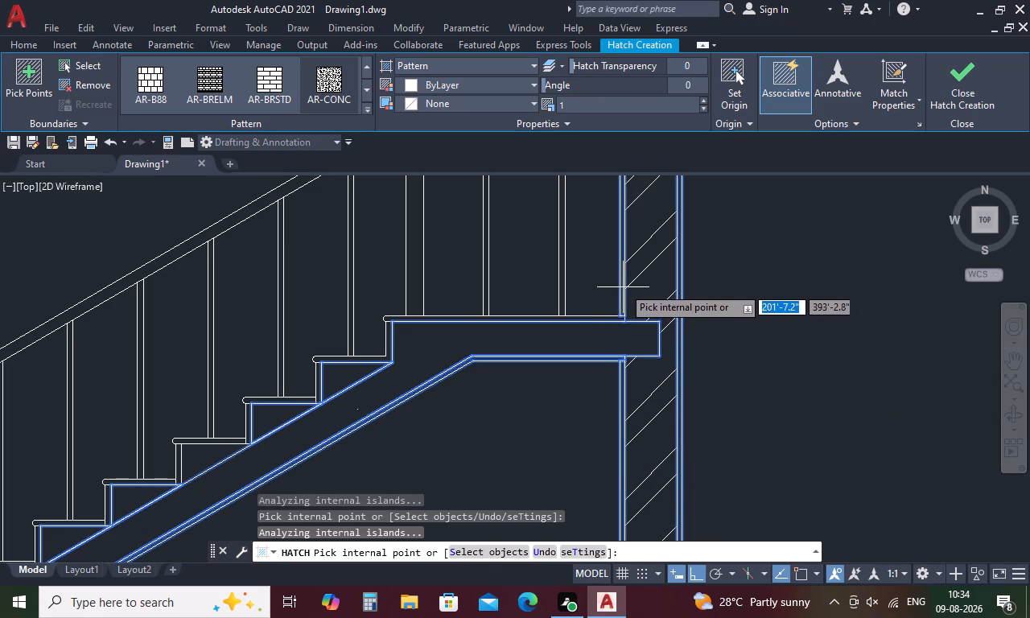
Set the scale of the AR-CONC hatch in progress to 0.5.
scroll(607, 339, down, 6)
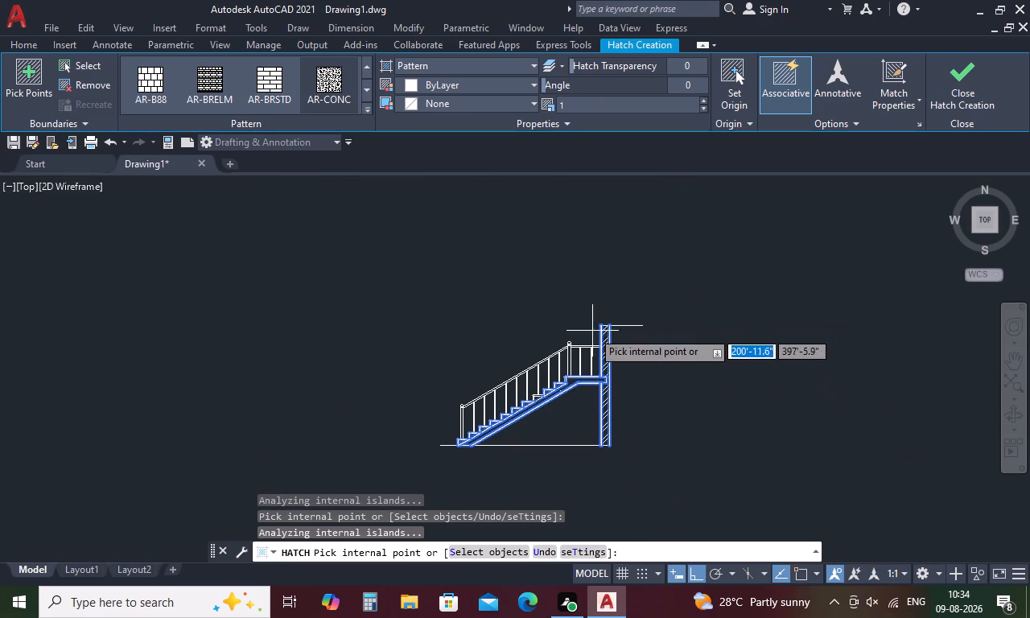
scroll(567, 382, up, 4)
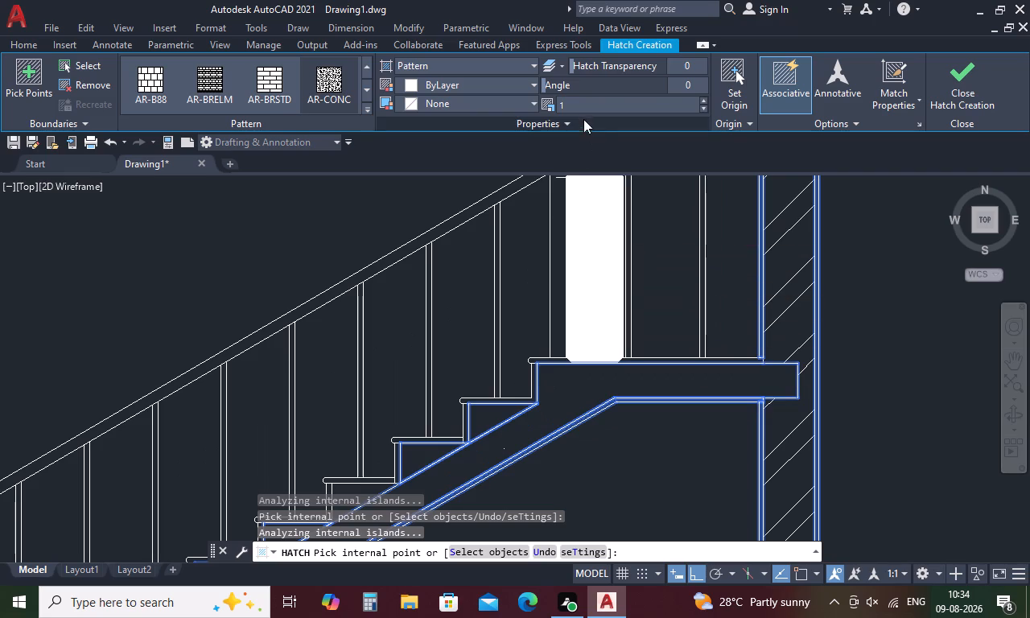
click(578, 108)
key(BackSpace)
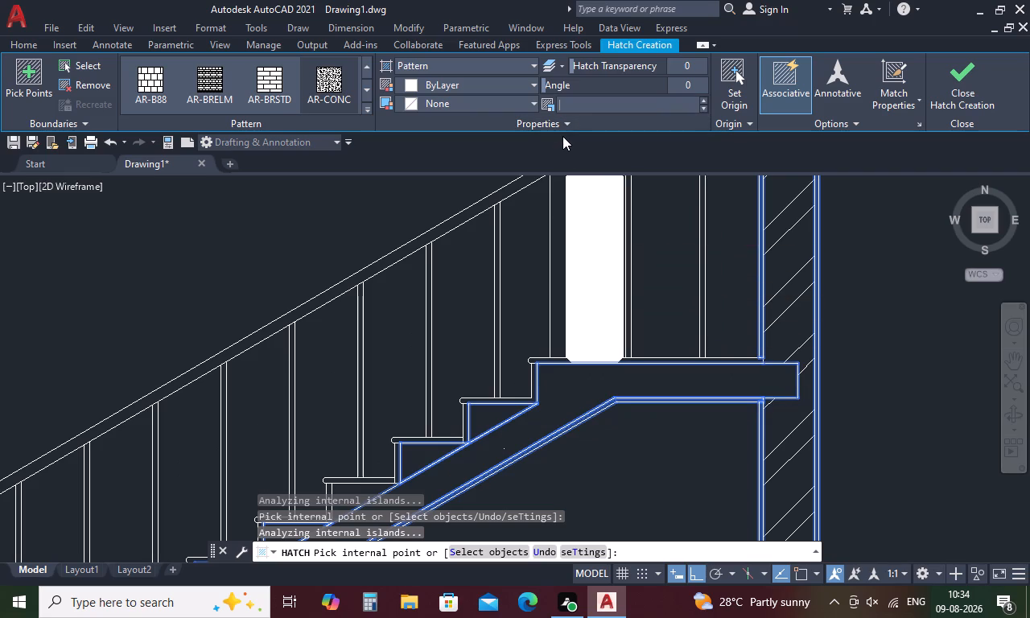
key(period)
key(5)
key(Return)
Set the AR-CONC hatch scale to 0.05 and finish the hatch.
scroll(509, 437, down, 2)
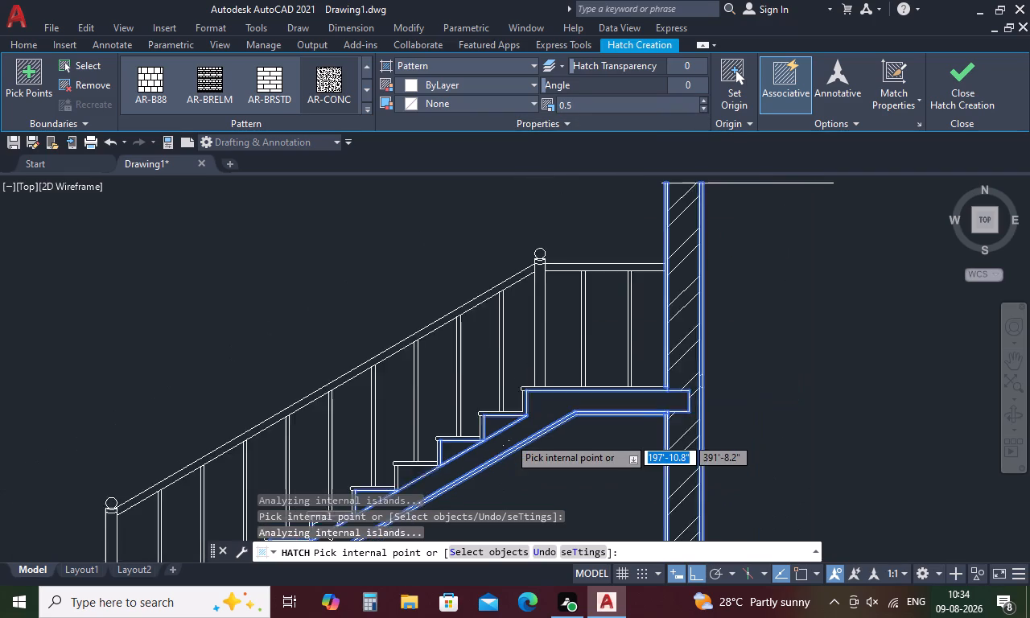
middle_drag(509, 437, 530, 360)
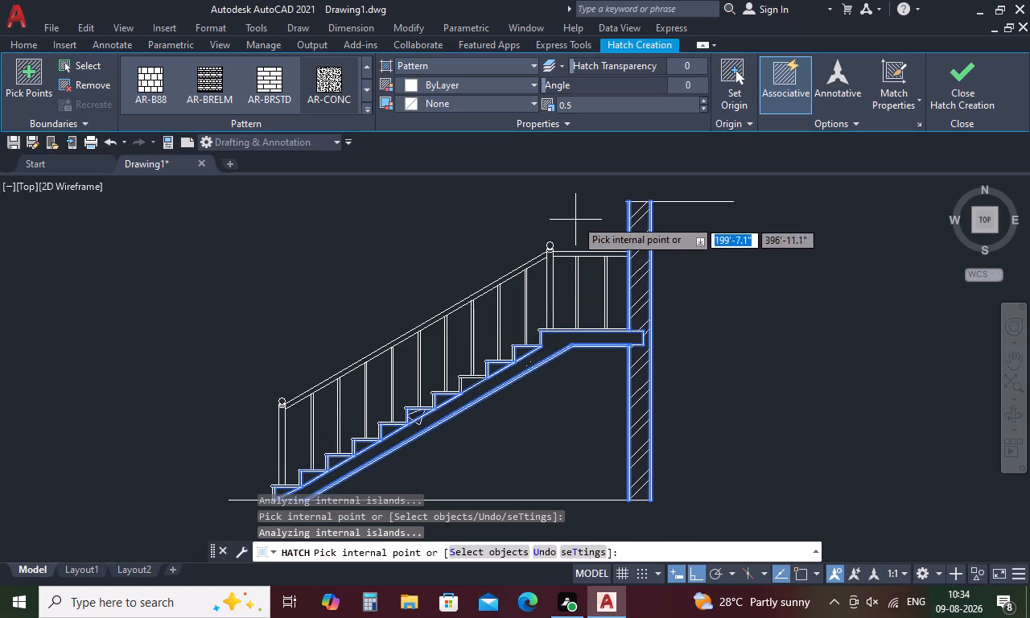
click(579, 108)
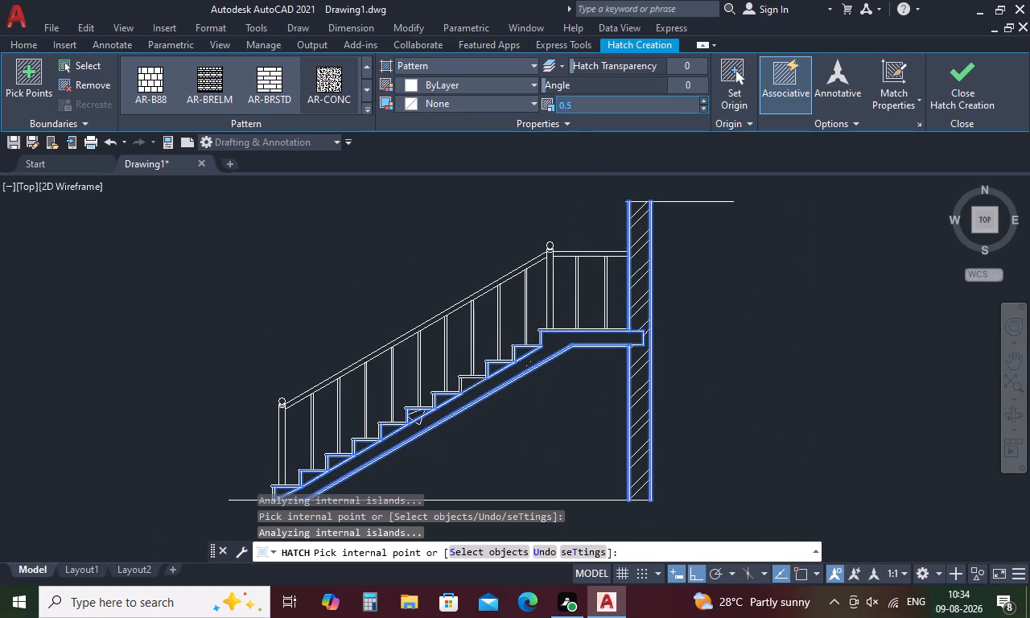
key(BackSpace)
text(.05)
key(Return)
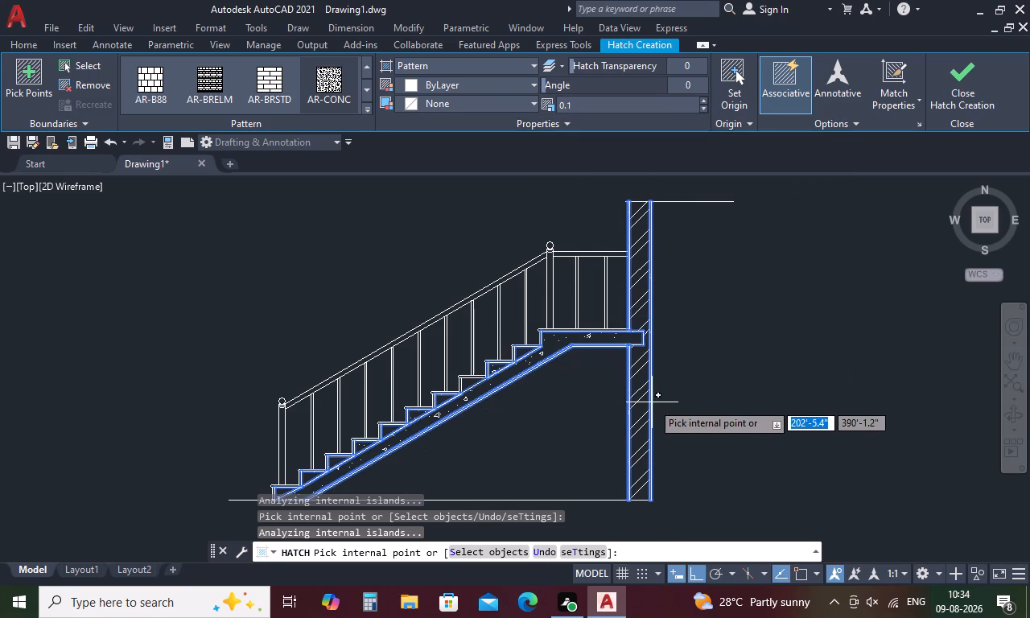
key(Escape)
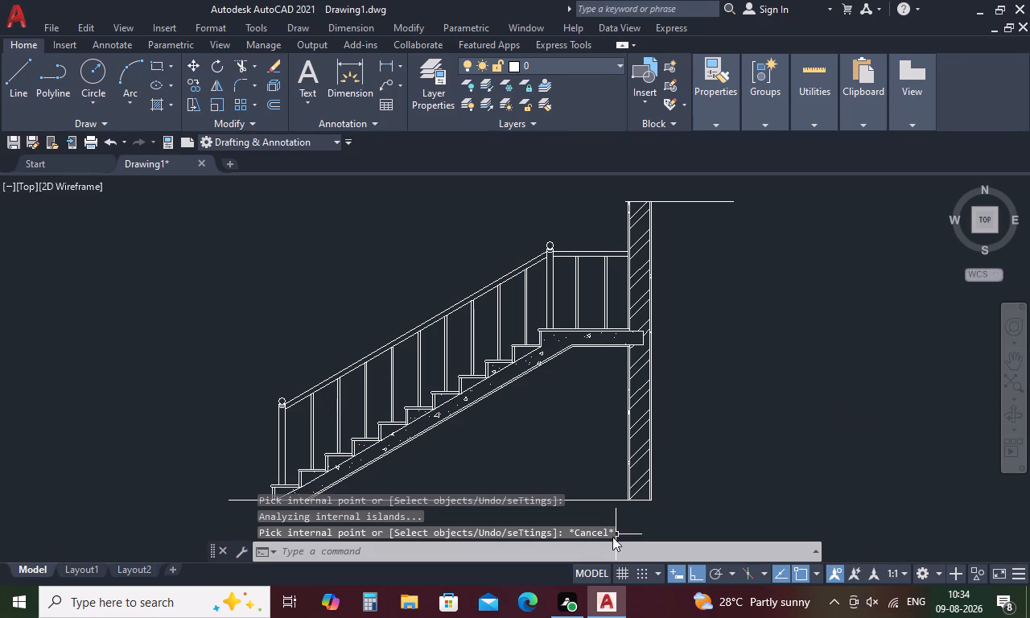
Start another AR-CONC hatch on the unhatched triangular step area midway up the flight and the adjoining step area below it.
scroll(647, 368, up, 3)
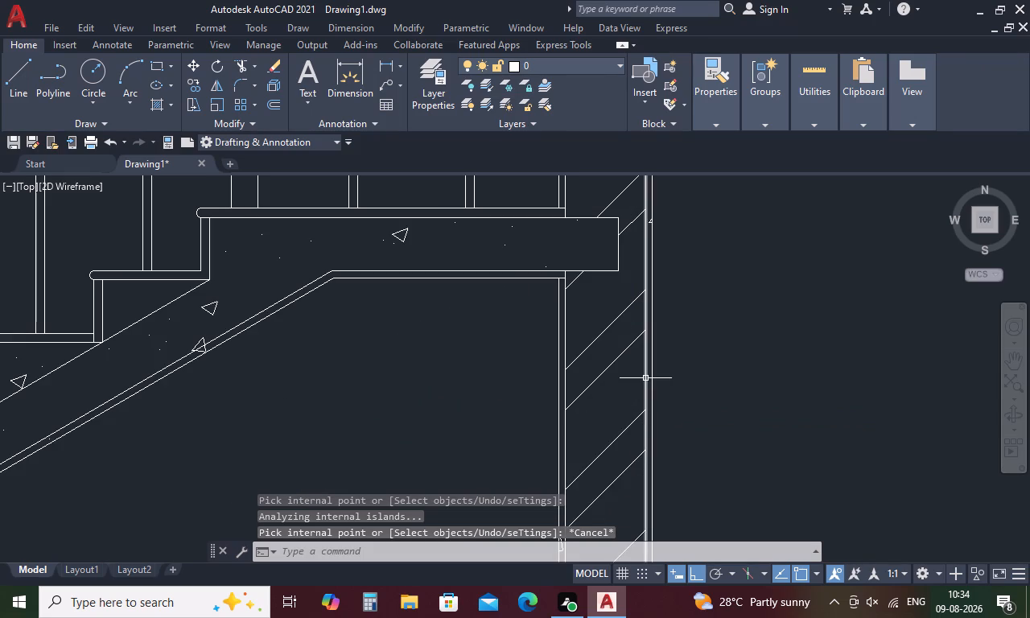
scroll(584, 414, down, 2)
scroll(562, 468, up, 2)
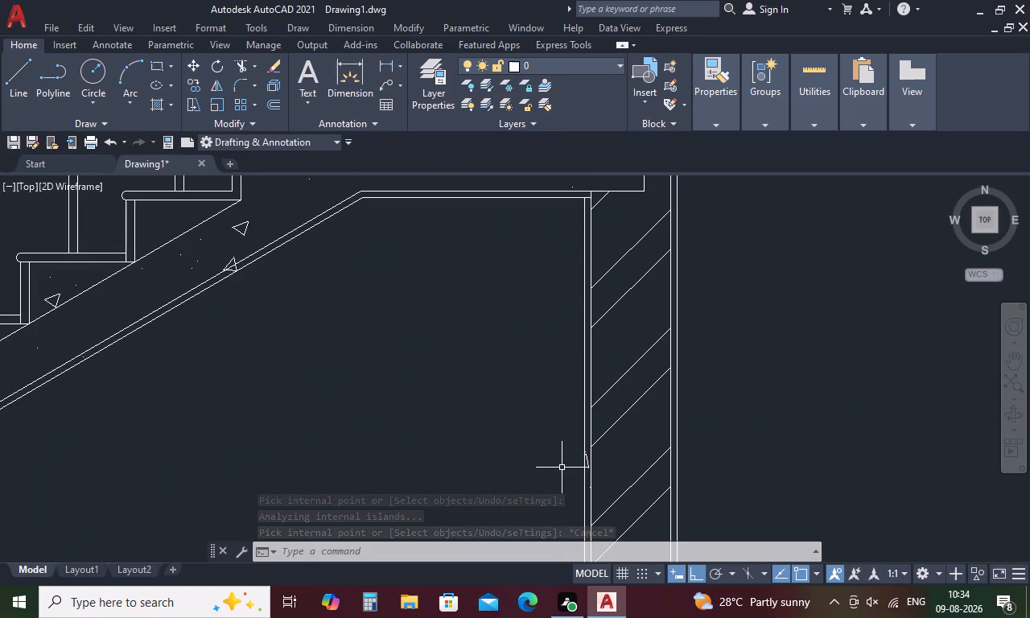
middle_drag(562, 468, 565, 365)
scroll(565, 363, down, 1)
scroll(517, 409, down, 1)
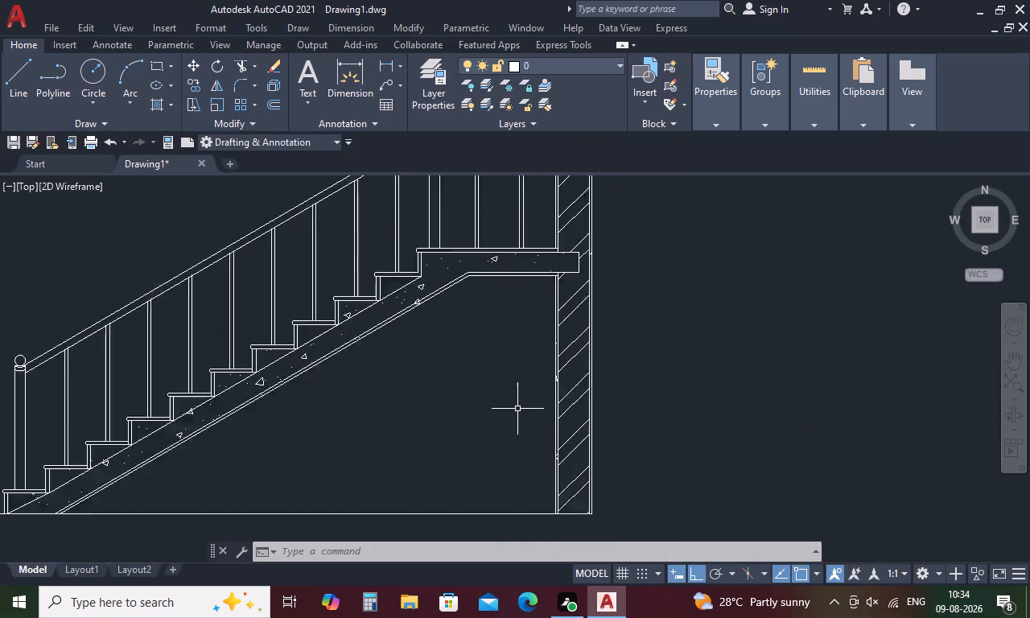
scroll(517, 409, down, 1)
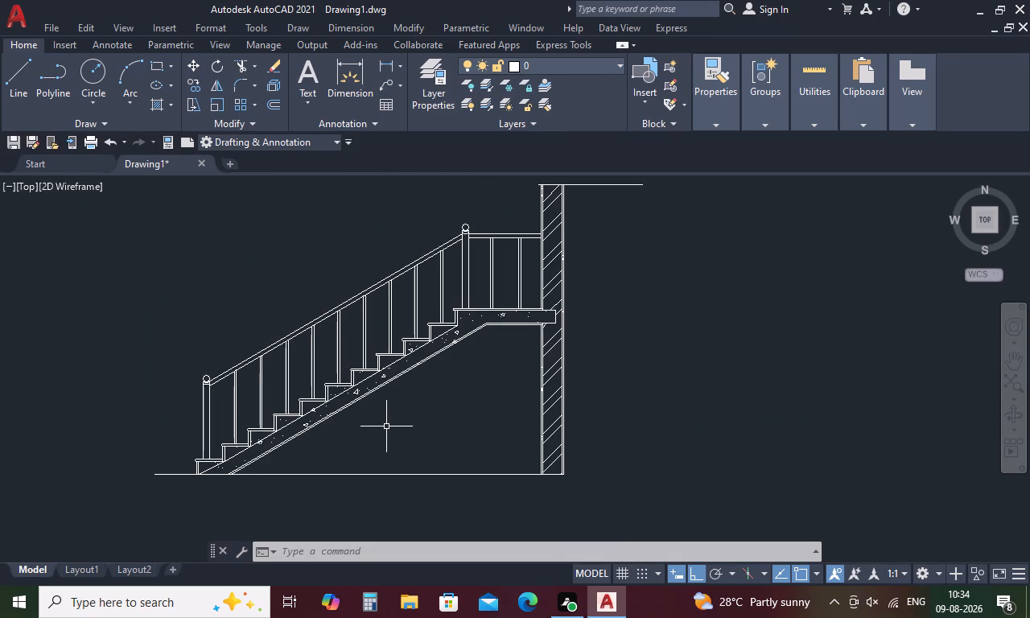
scroll(386, 362, up, 2)
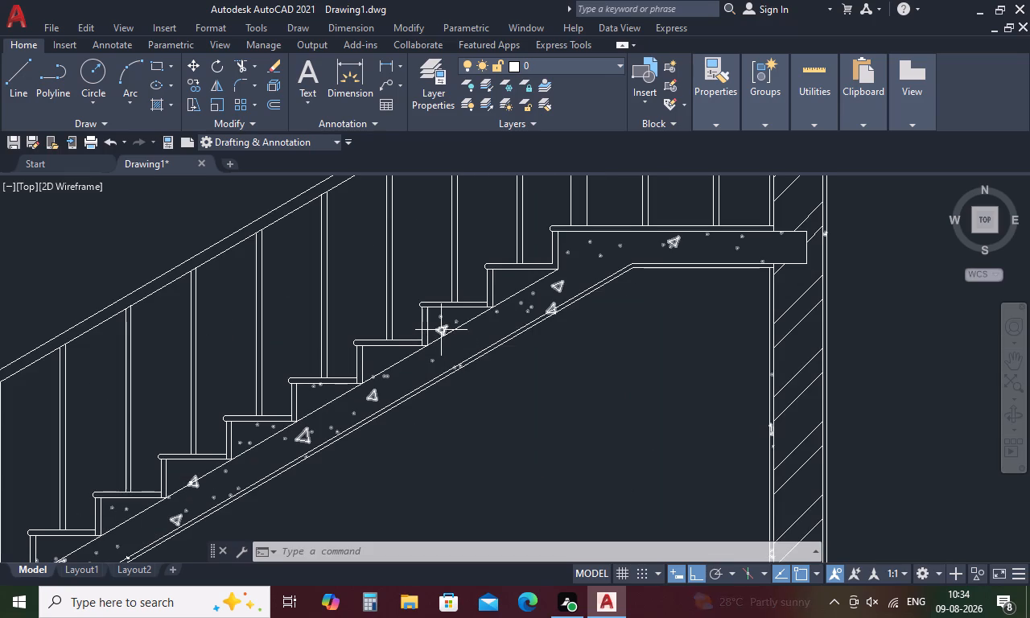
text(h)
key(space)
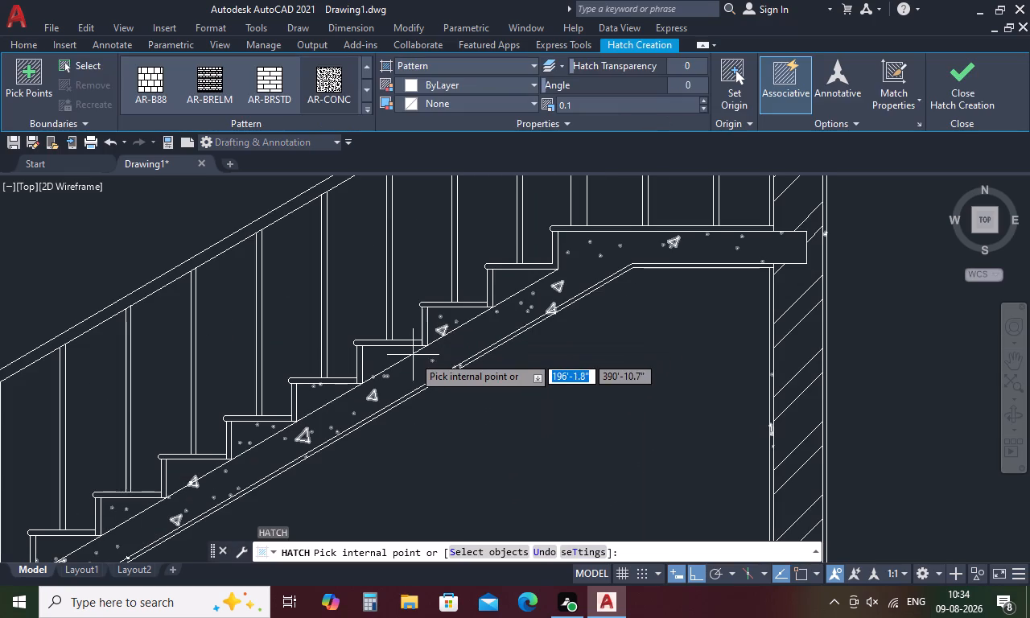
click(382, 356)
click(442, 441)
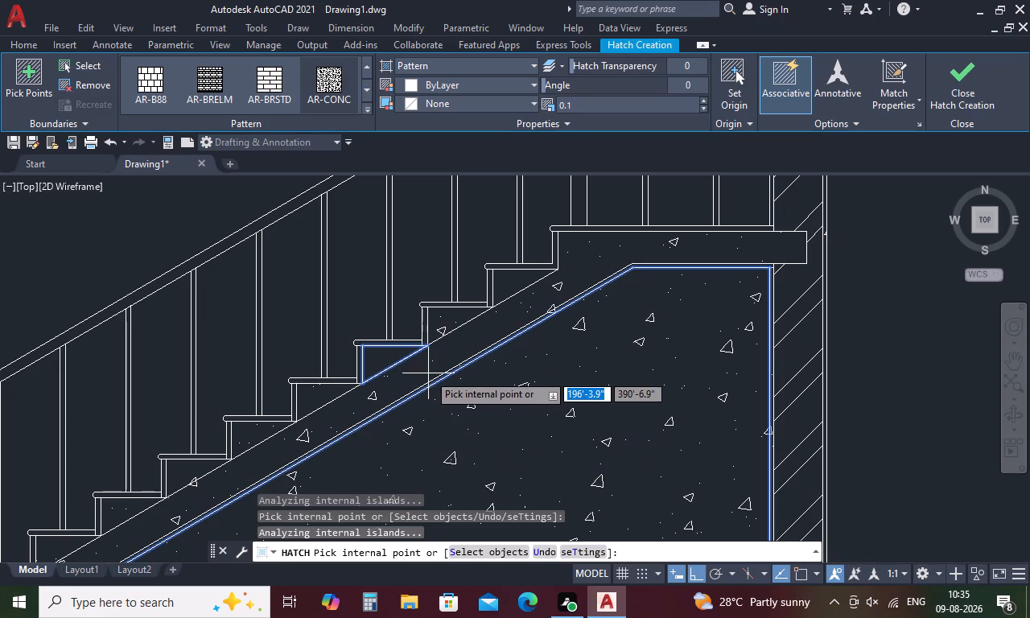
key(ctrl+z)
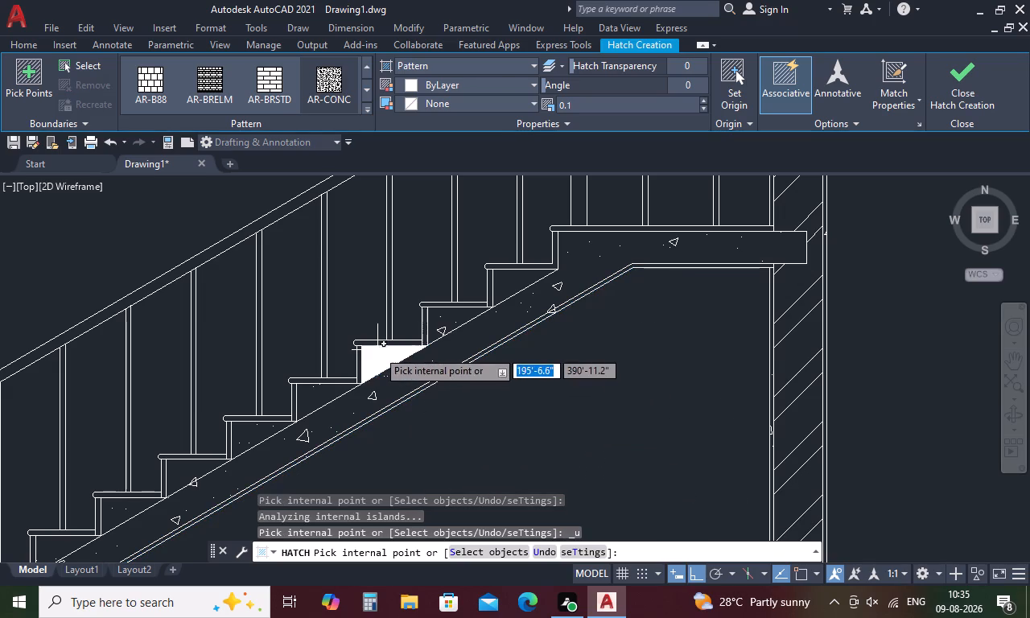
click(377, 350)
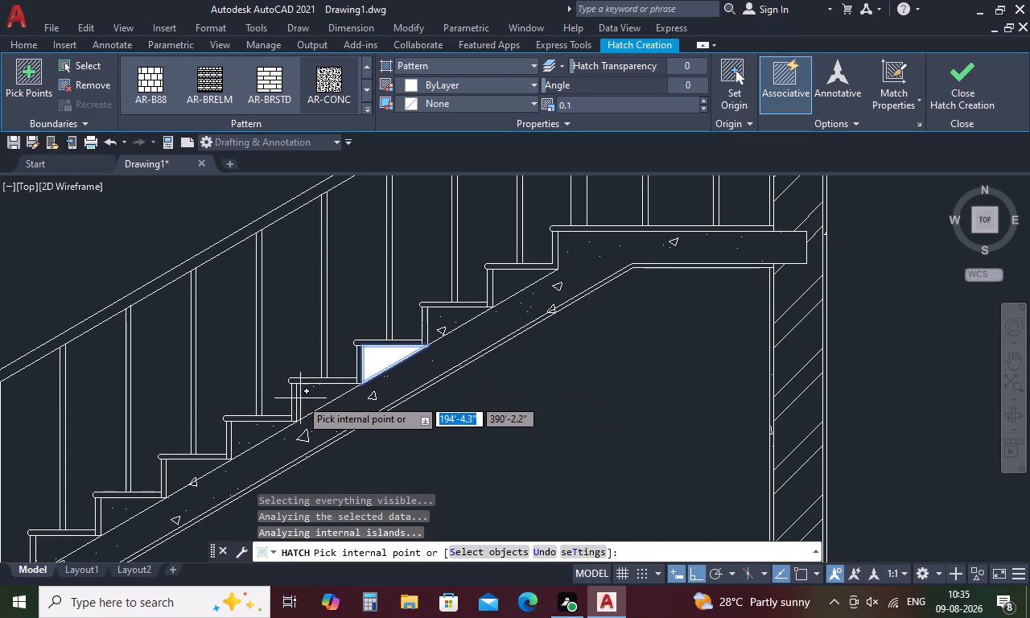
click(303, 398)
click(369, 360)
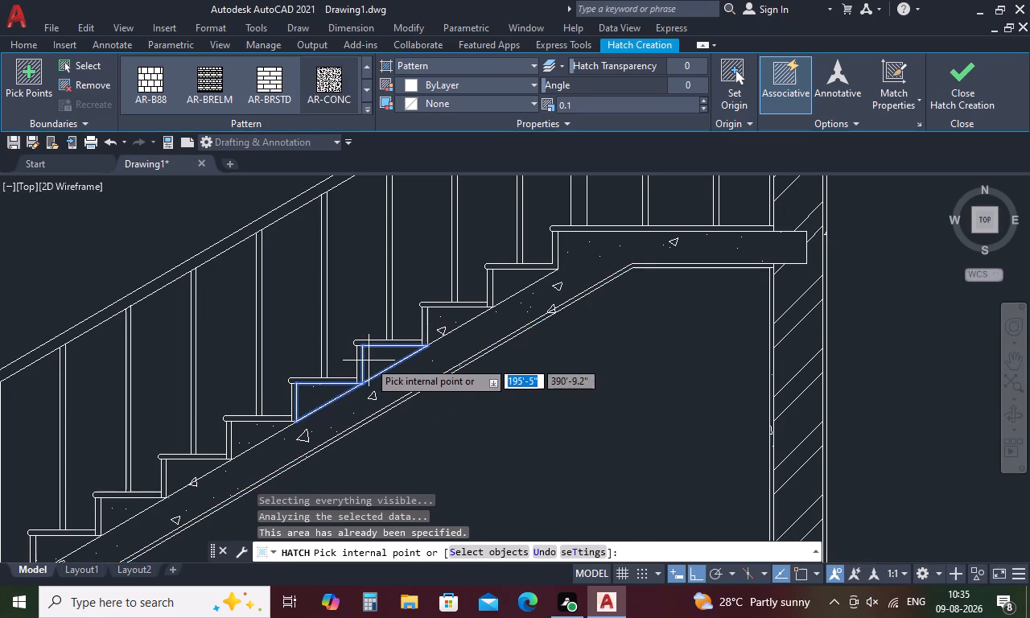
Set the scale of the two-step AR-CONC hatch to 0.01 and finish it.
click(587, 108)
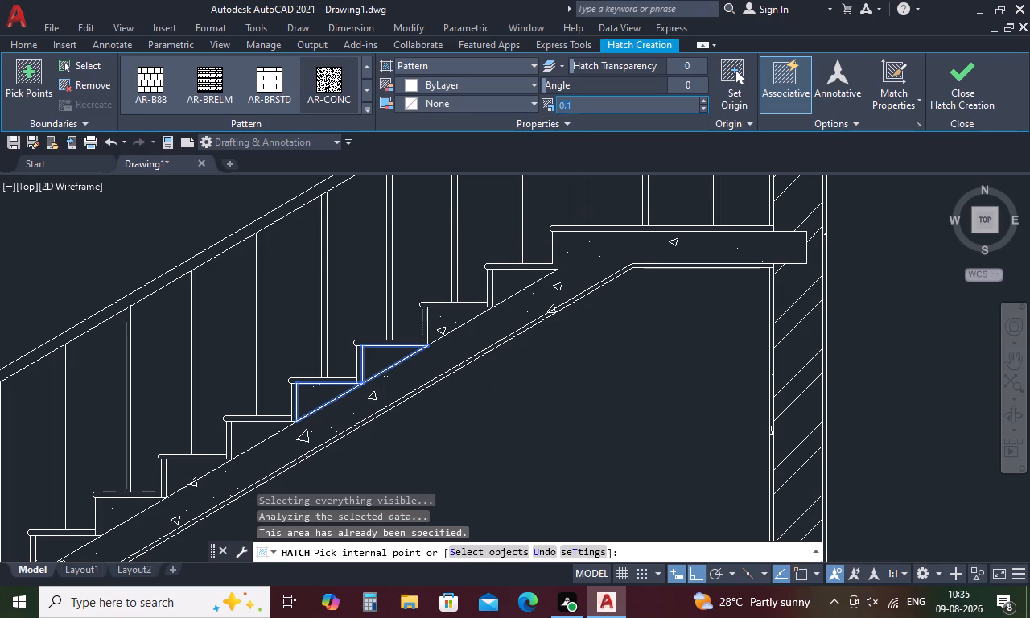
key(BackSpace)
text(0.0)
key(1)
key(Return)
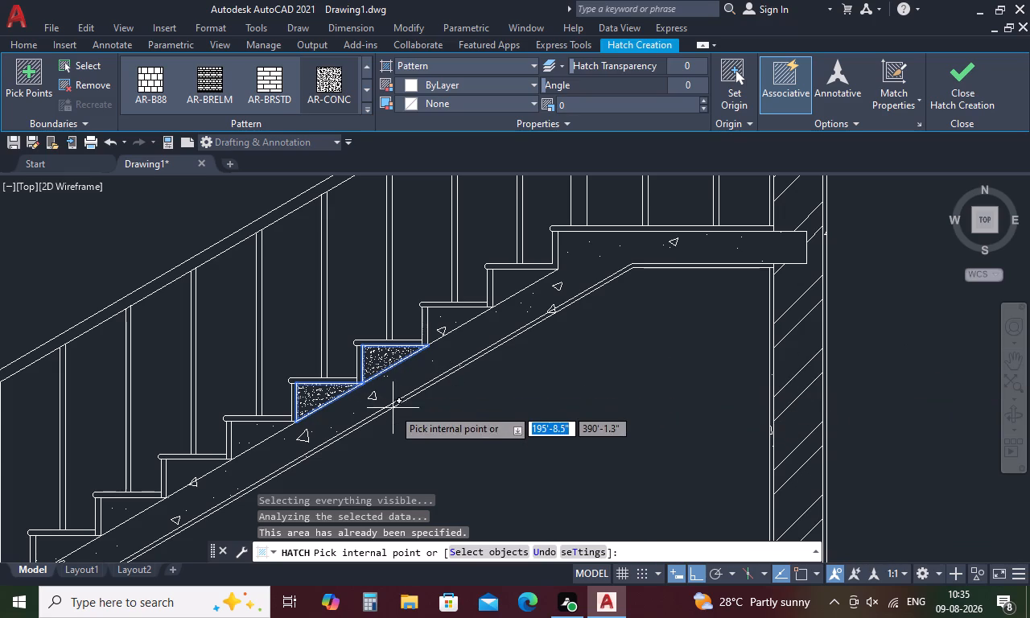
key(Escape)
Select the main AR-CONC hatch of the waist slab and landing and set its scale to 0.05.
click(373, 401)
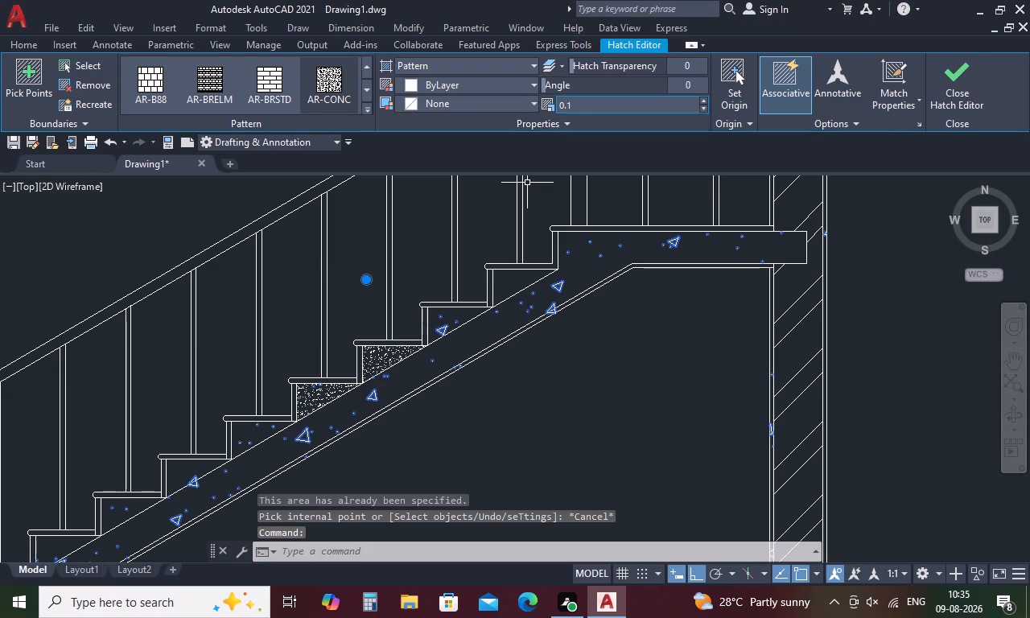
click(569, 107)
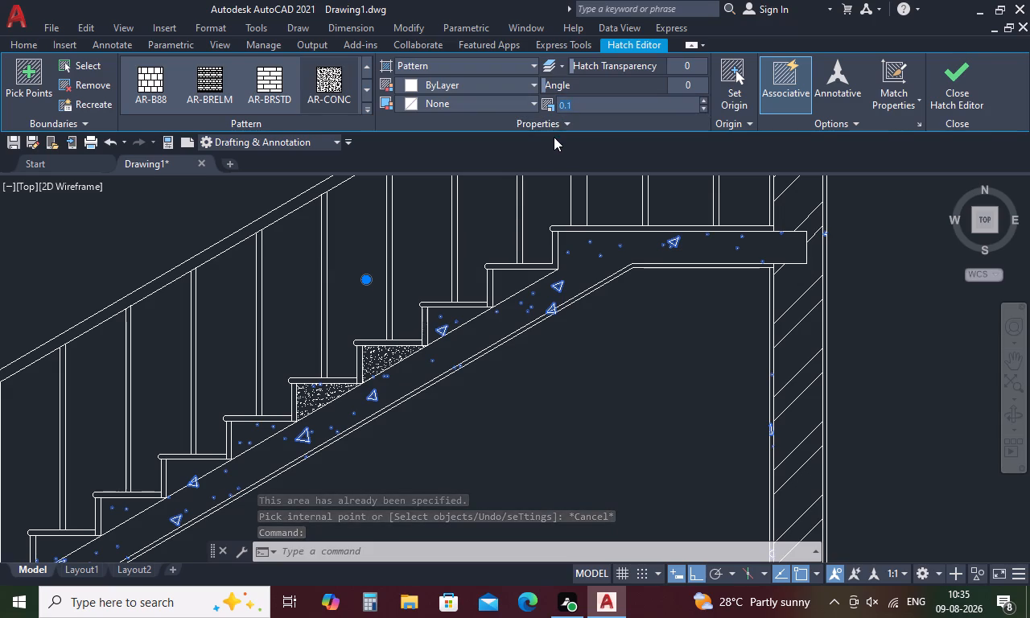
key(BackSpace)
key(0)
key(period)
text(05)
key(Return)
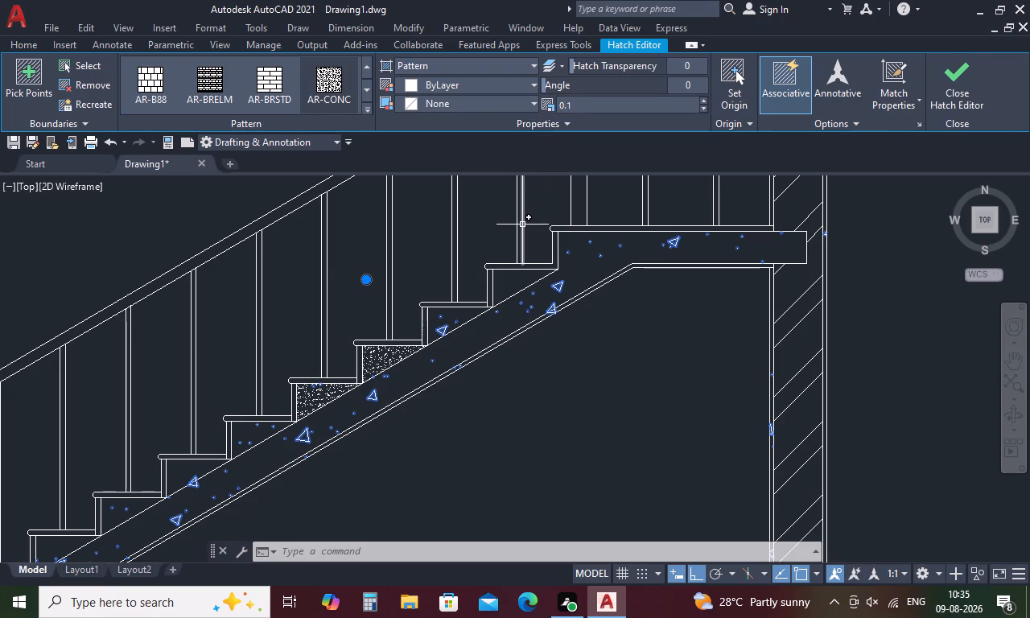
Set the scale of the waist slab and landing's AR-CONC hatch to 0.02 and deselect it.
click(585, 107)
key(BackSpace)
key(BackSpace)
key(0)
key(period)
text(02)
key(Return)
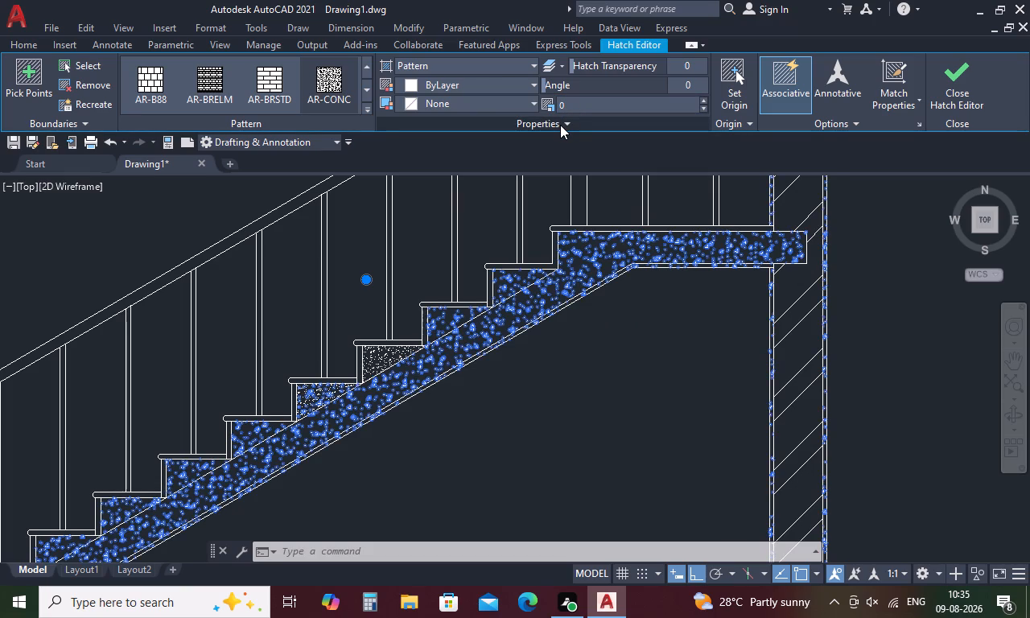
click(552, 364)
click(552, 364)
key(Escape)
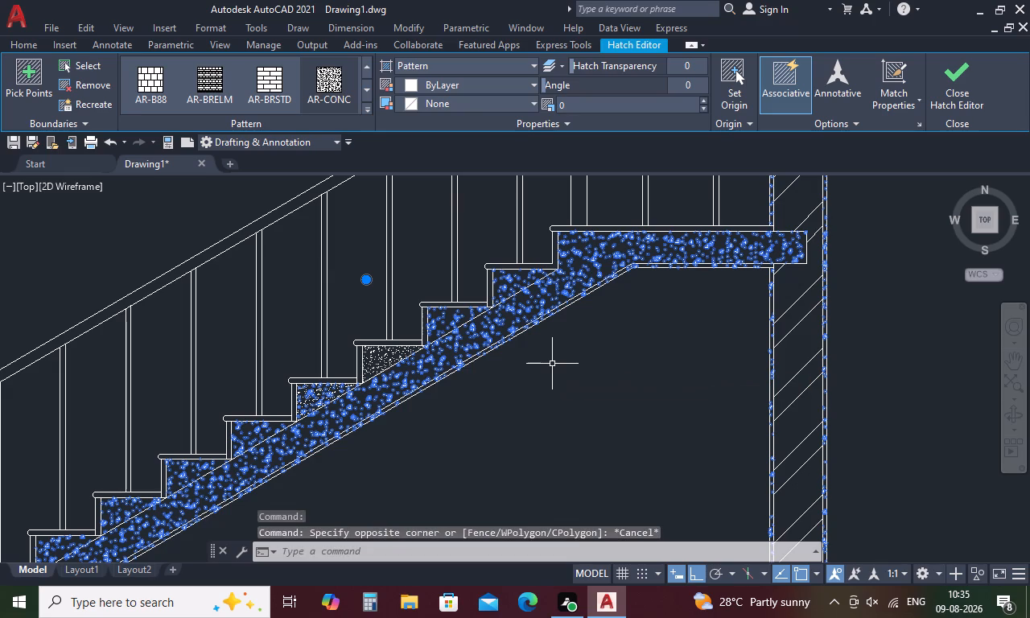
key(Escape)
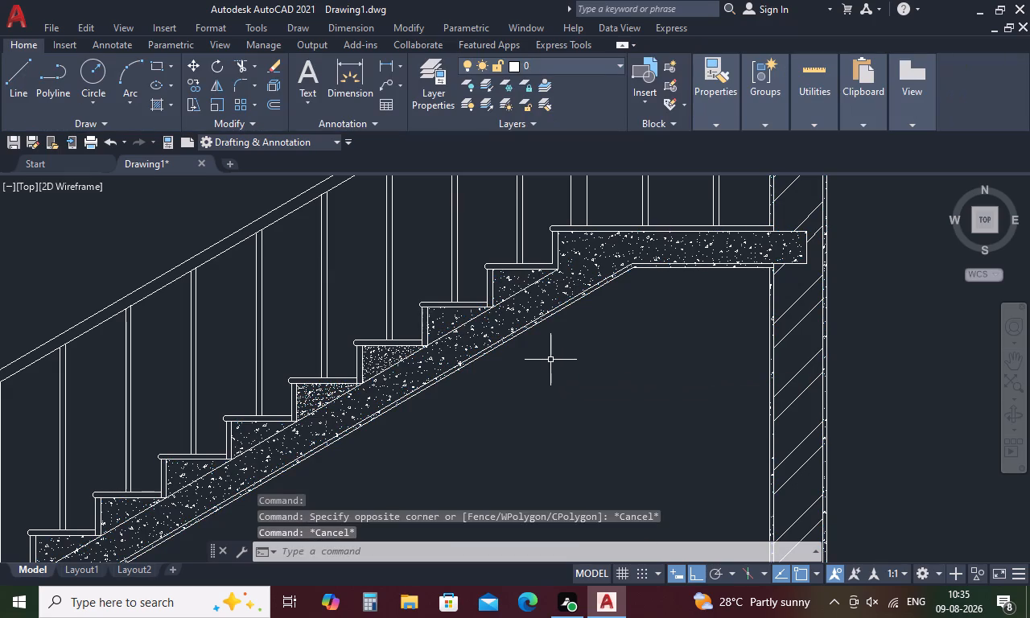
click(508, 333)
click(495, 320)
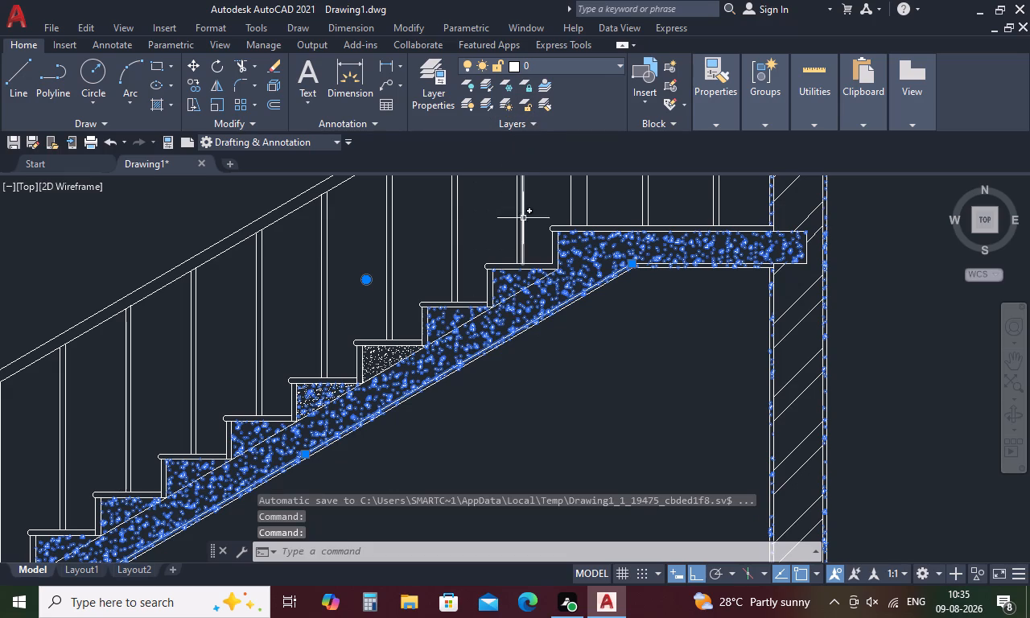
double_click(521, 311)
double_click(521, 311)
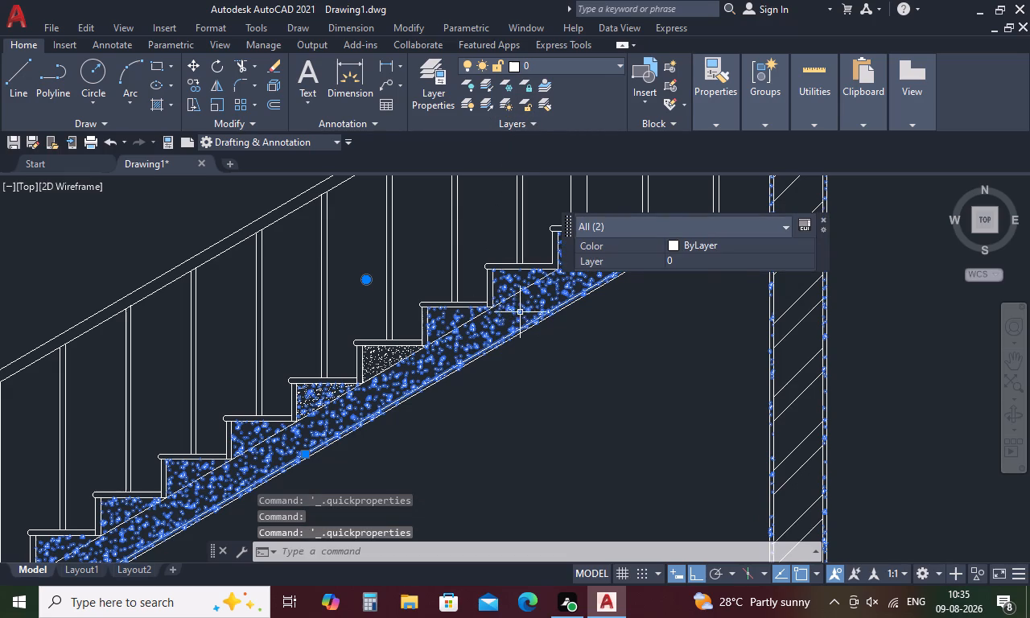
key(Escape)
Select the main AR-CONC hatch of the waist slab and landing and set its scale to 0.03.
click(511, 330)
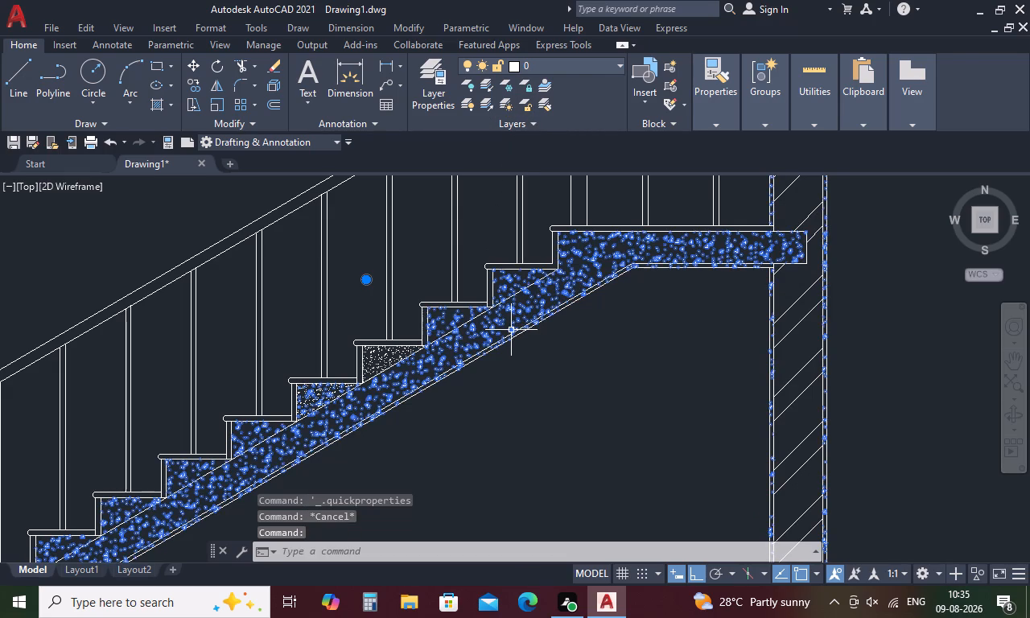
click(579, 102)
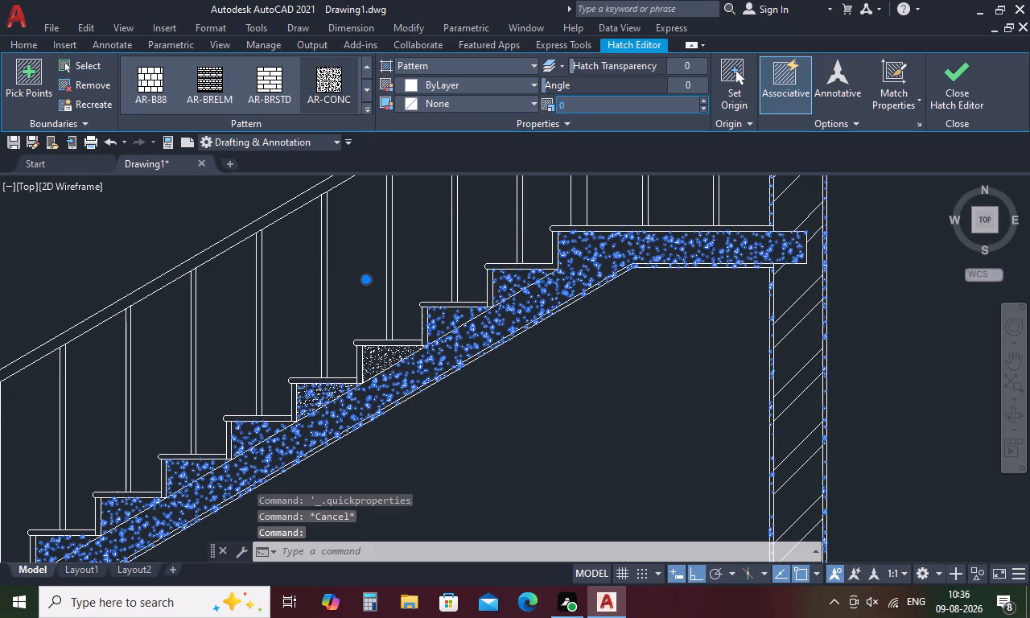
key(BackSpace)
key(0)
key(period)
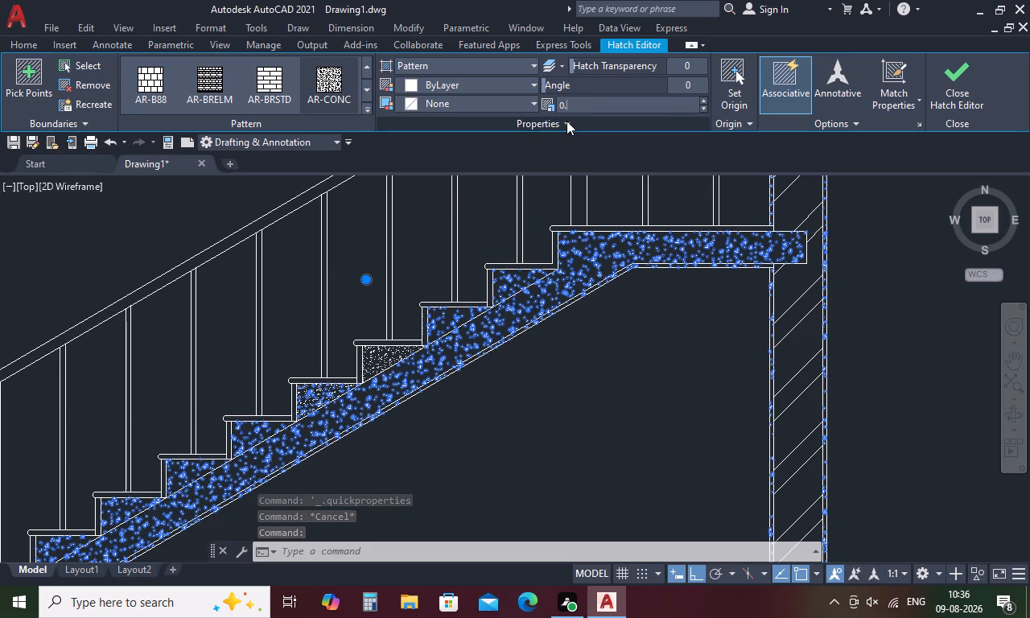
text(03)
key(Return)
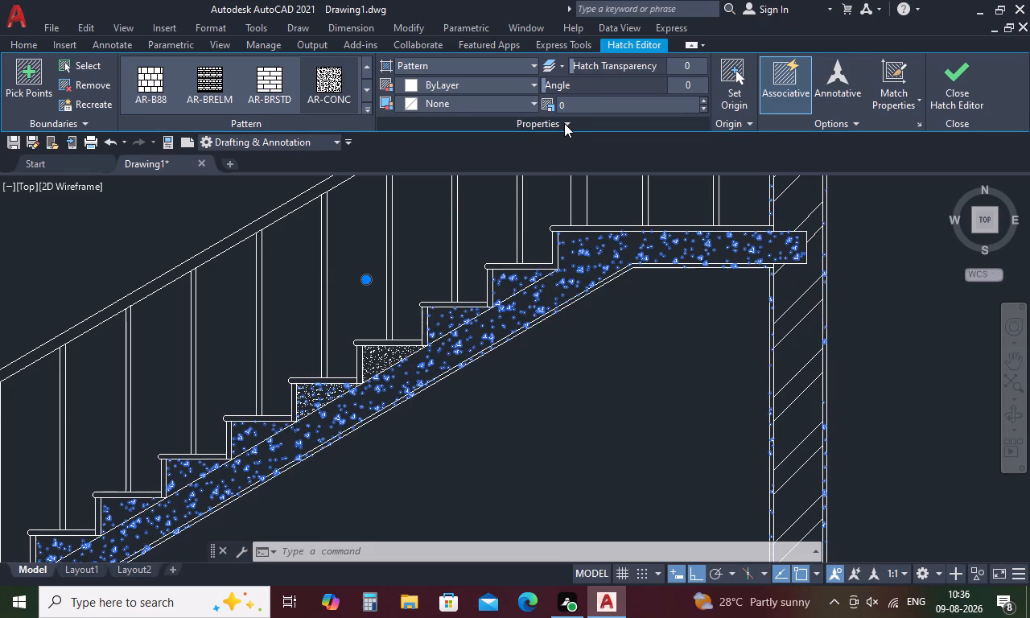
Set the scale of the waist slab and landing's AR-CONC hatch to 0.04 and deselect it.
click(572, 105)
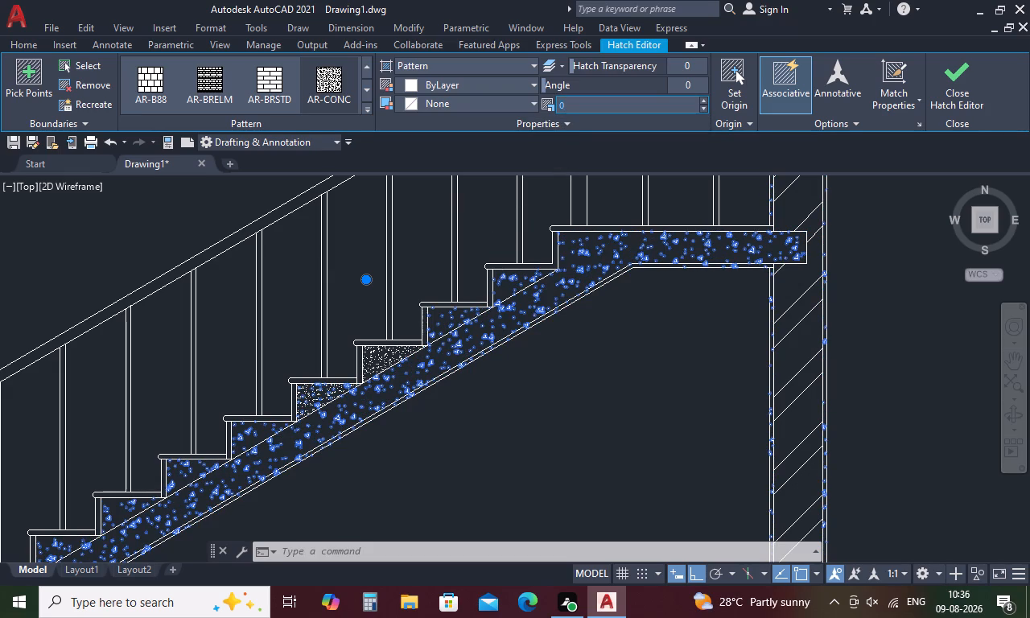
key(period)
text(04)
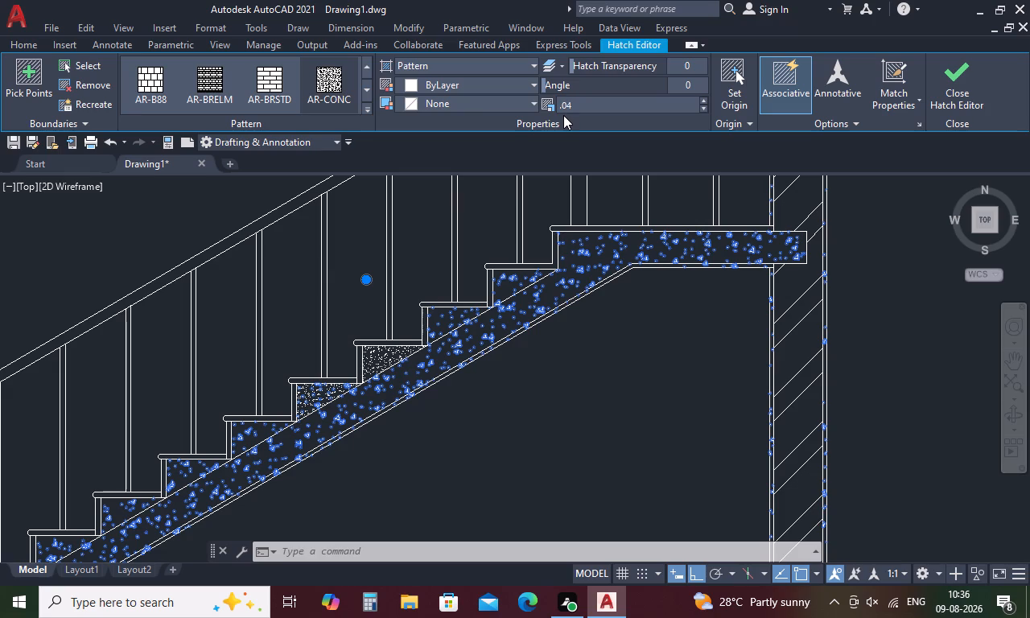
key(Return)
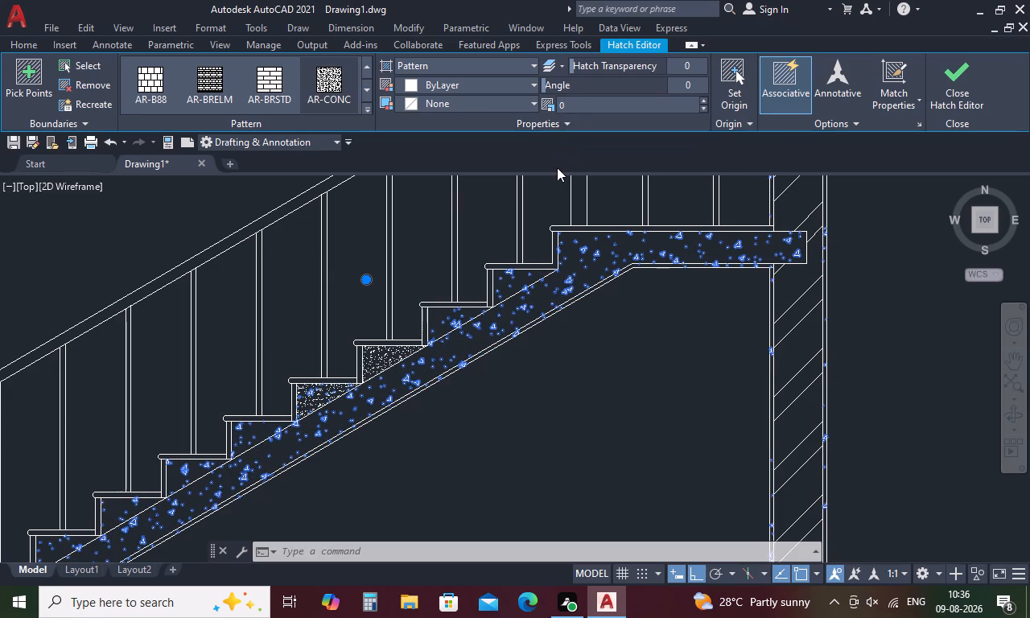
key(Escape)
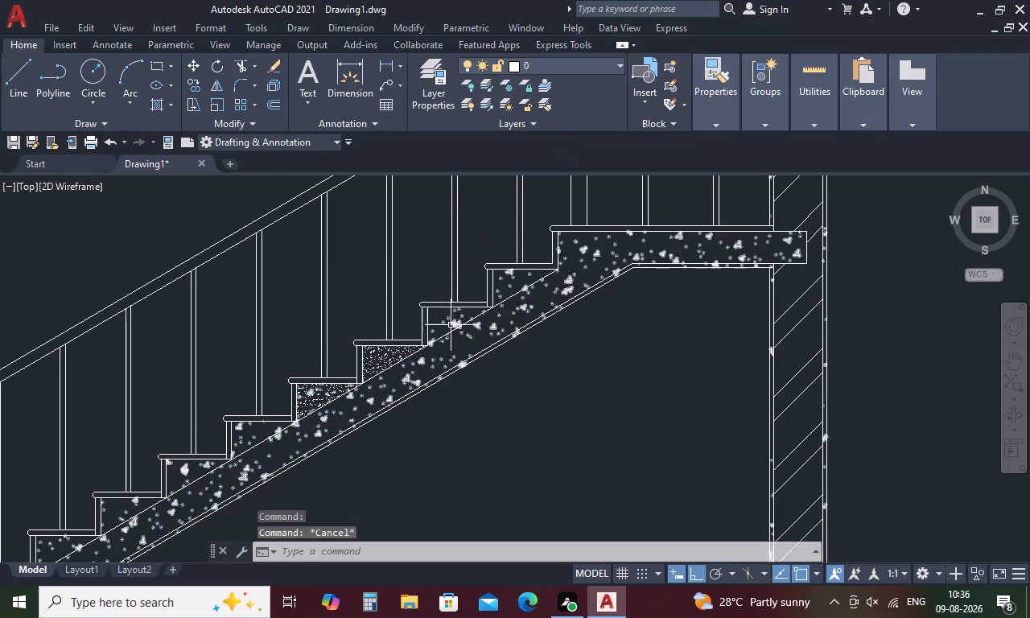
Select the denser AR-CONC hatch on the two mid-flight steps, set its scale to 0.04 and finish editing.
click(331, 397)
click(370, 356)
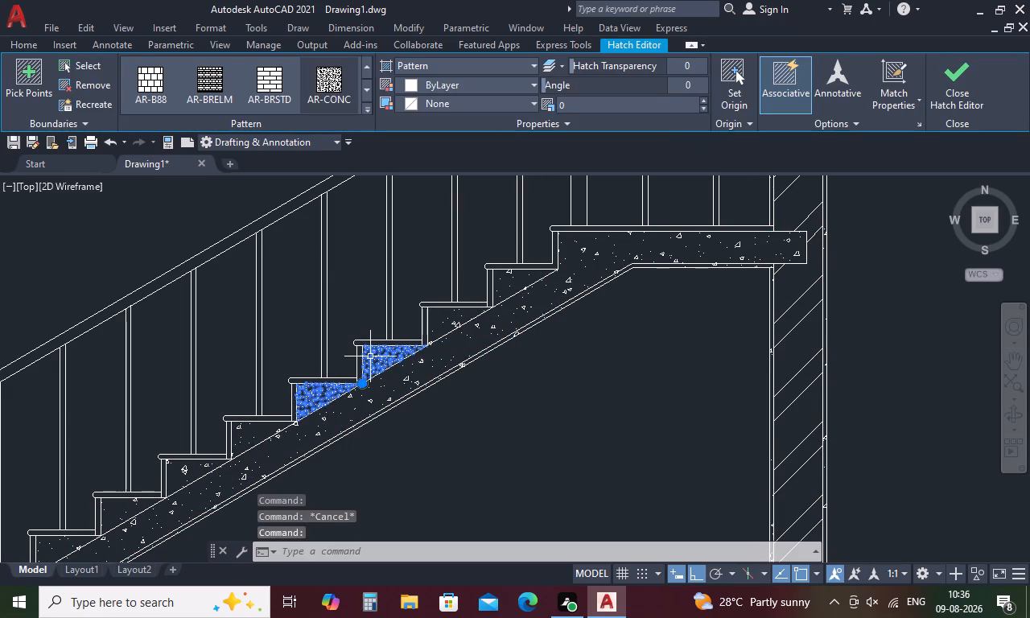
click(579, 102)
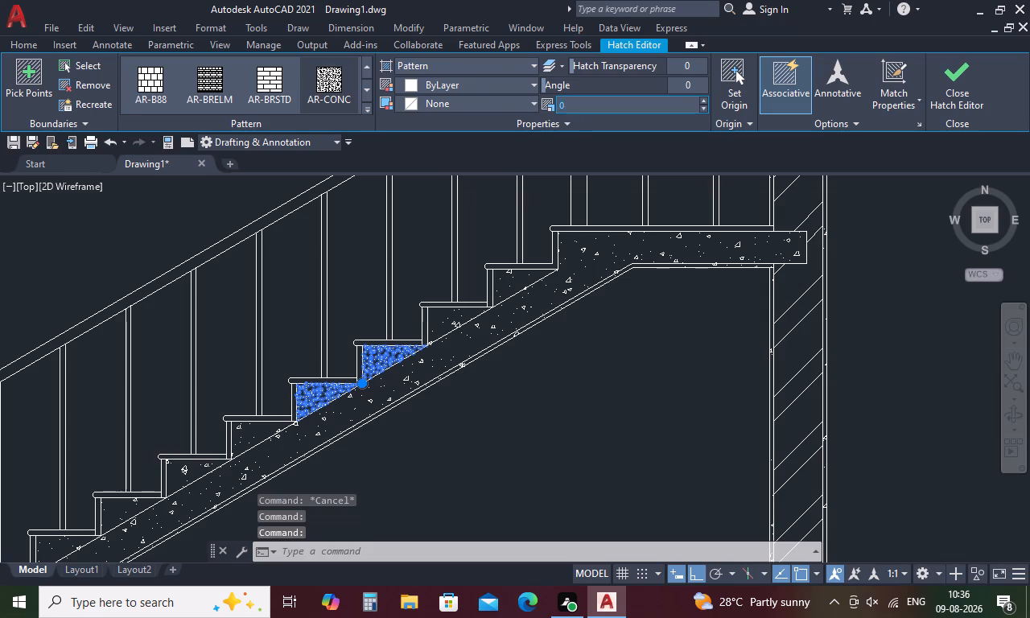
key(BackSpace)
key(0)
key(period)
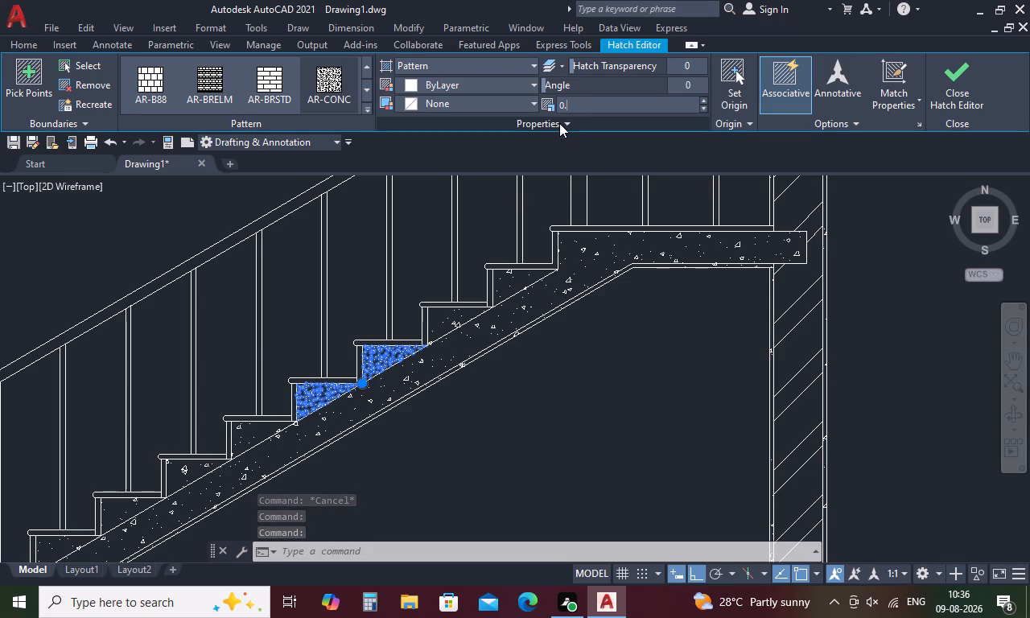
key(0)
key(4)
key(Return)
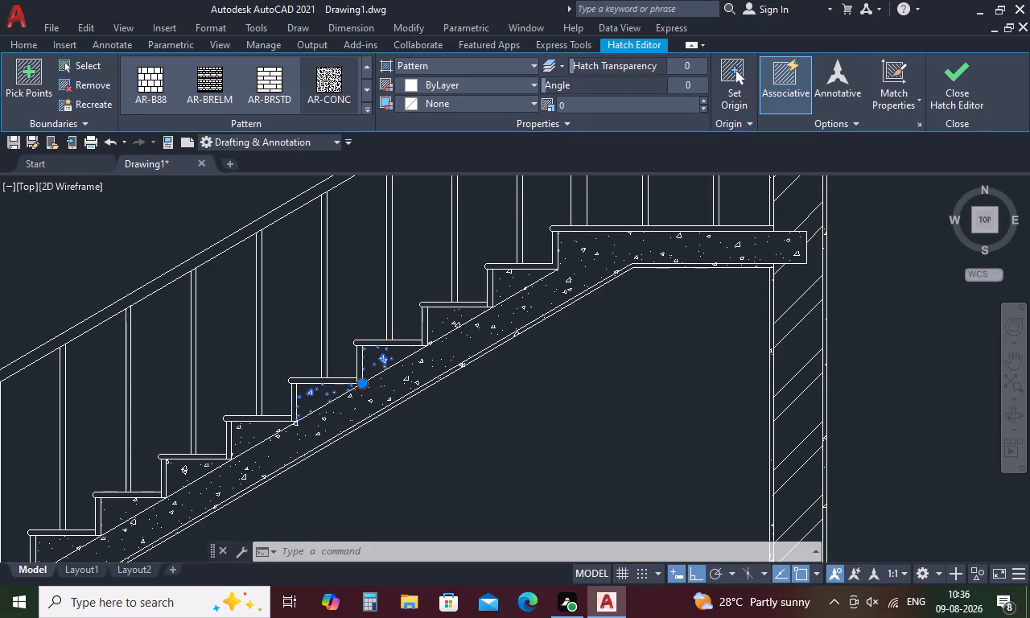
click(954, 72)
Start a solid hatch in grey 147,149,152 and fill the lower post, its ball cap and the sloping handrail.
scroll(633, 303, down, 3)
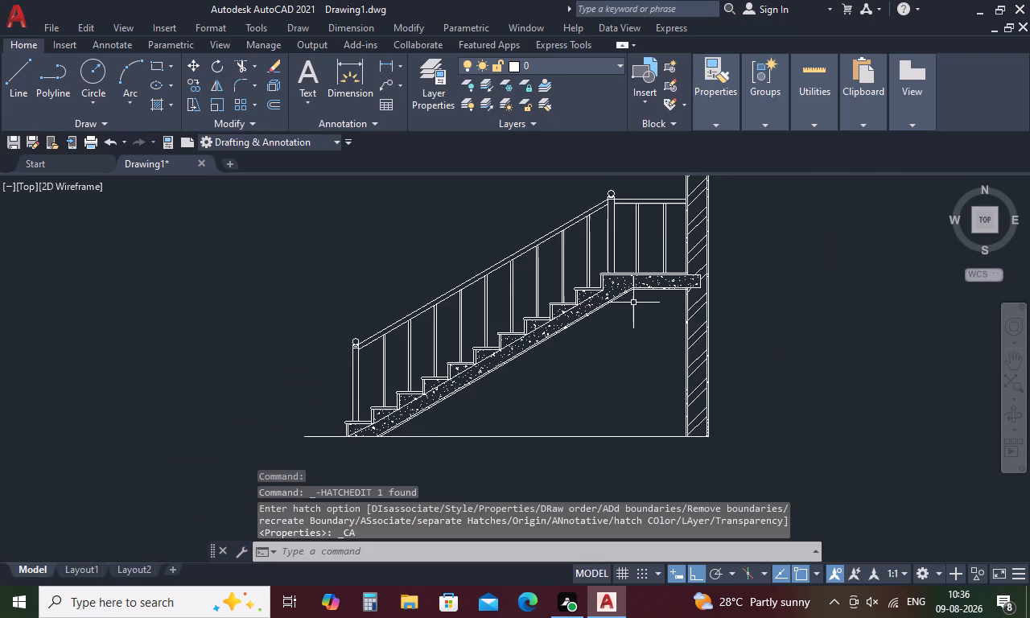
scroll(548, 310, up, 2)
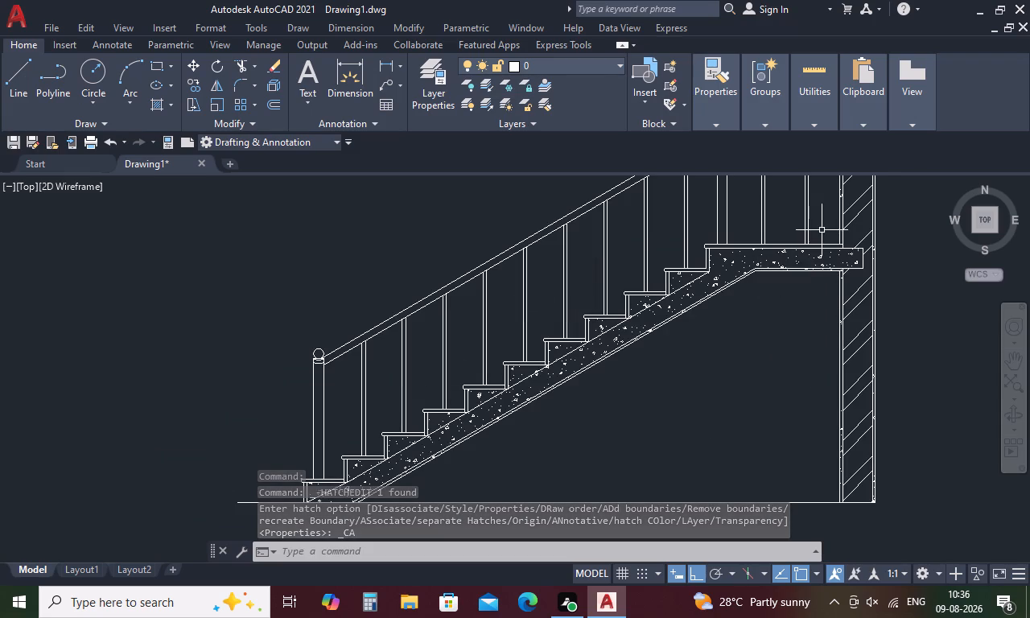
key(Escape)
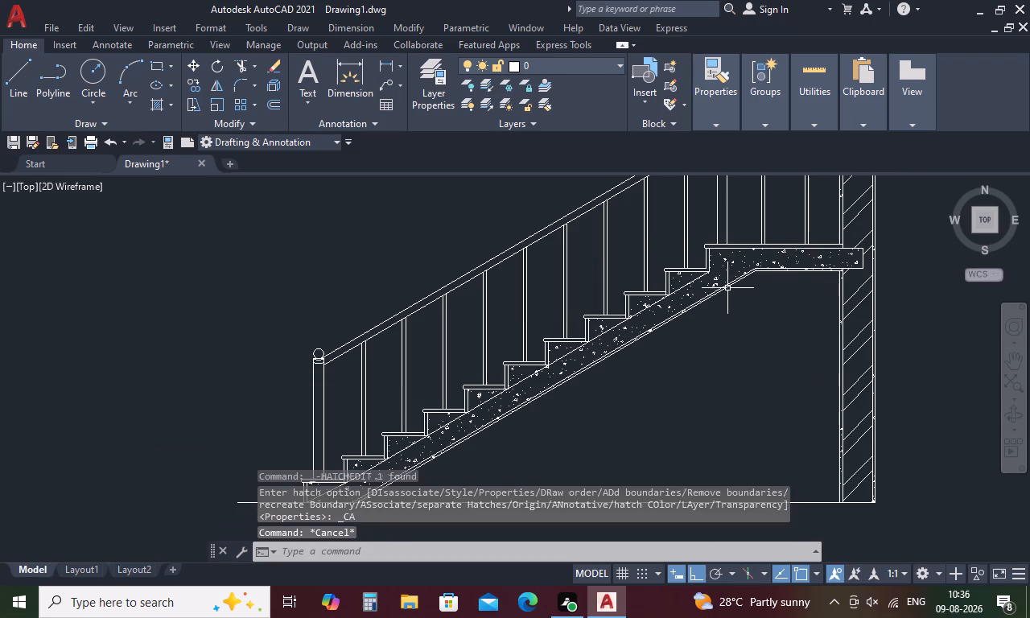
key(h)
key(space)
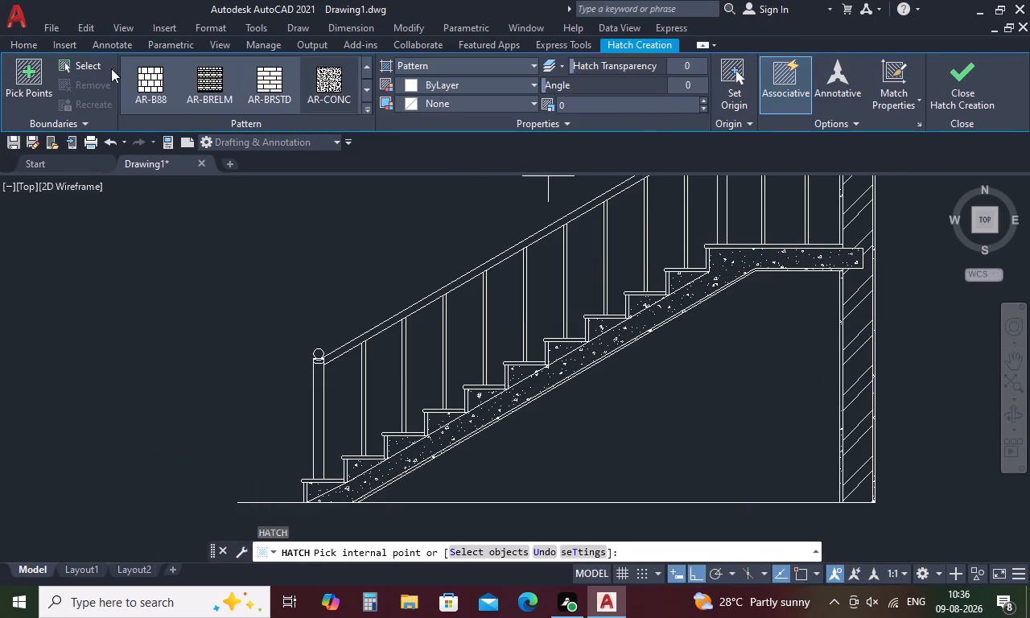
click(533, 68)
click(447, 84)
click(447, 84)
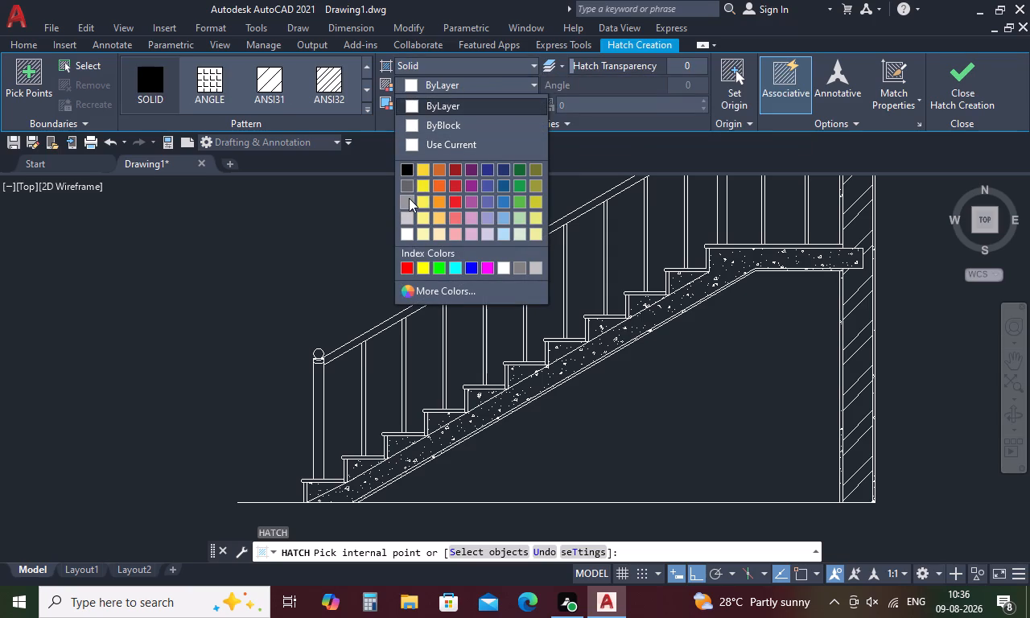
click(409, 198)
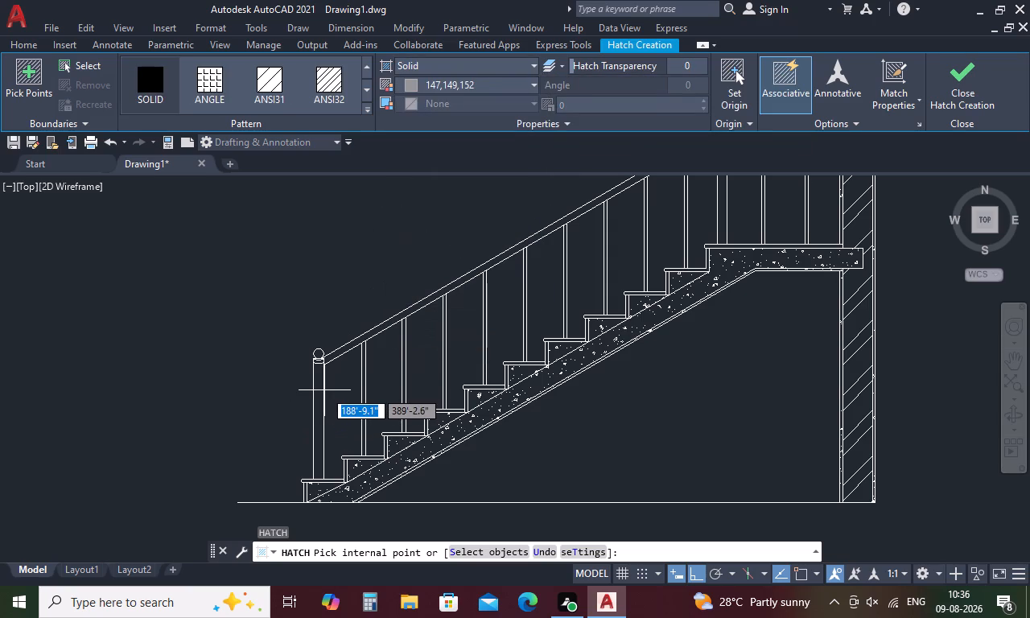
click(317, 393)
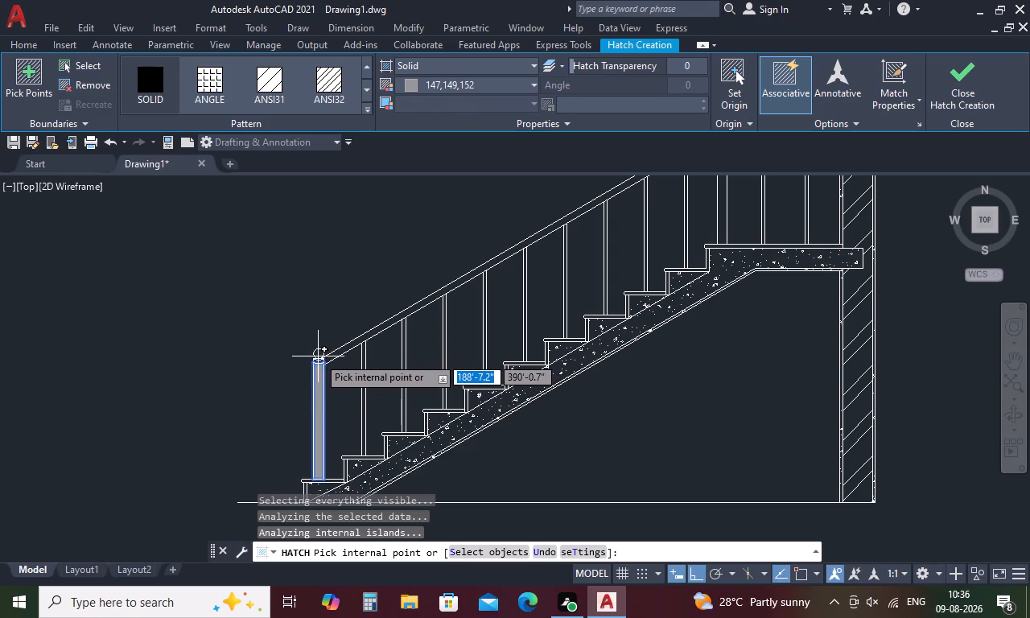
click(317, 352)
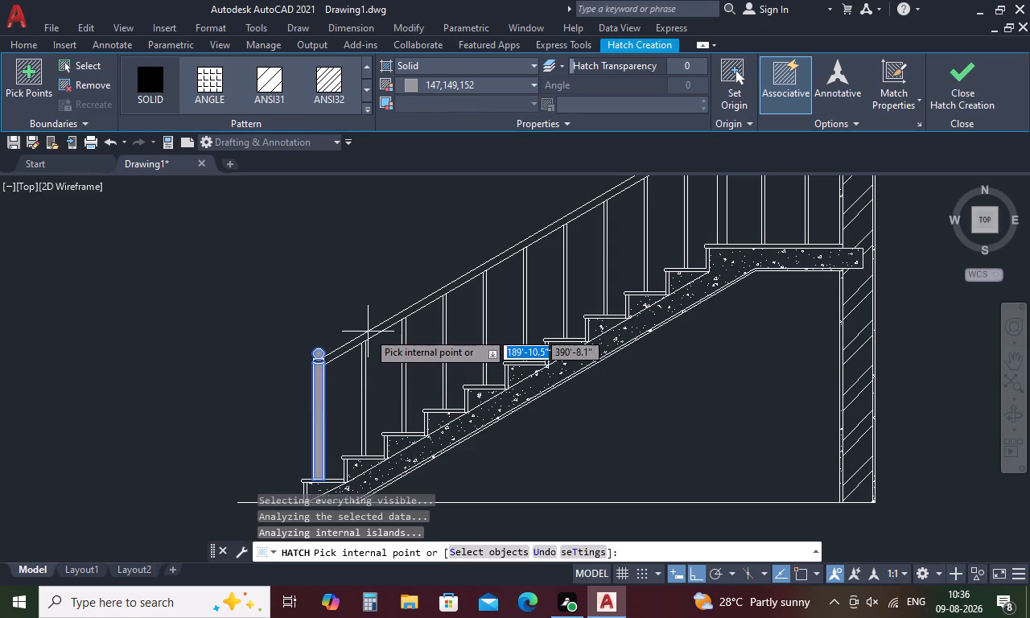
click(369, 333)
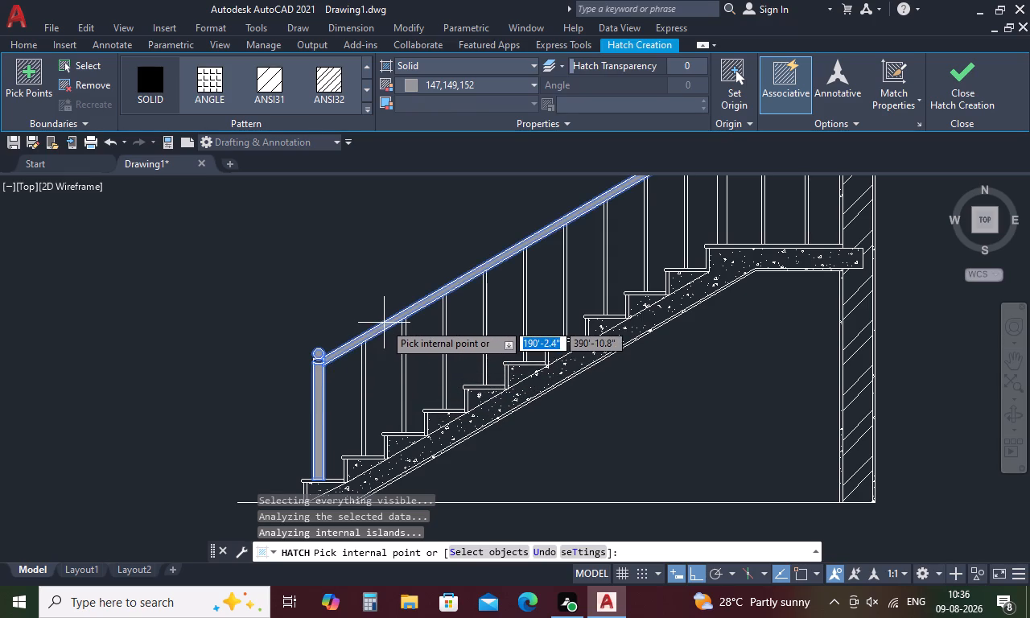
Add the landing's horizontal handrail, the upper post and its ball cap to the solid grey hatch.
scroll(385, 323, down, 2)
middle_drag(527, 233, 497, 246)
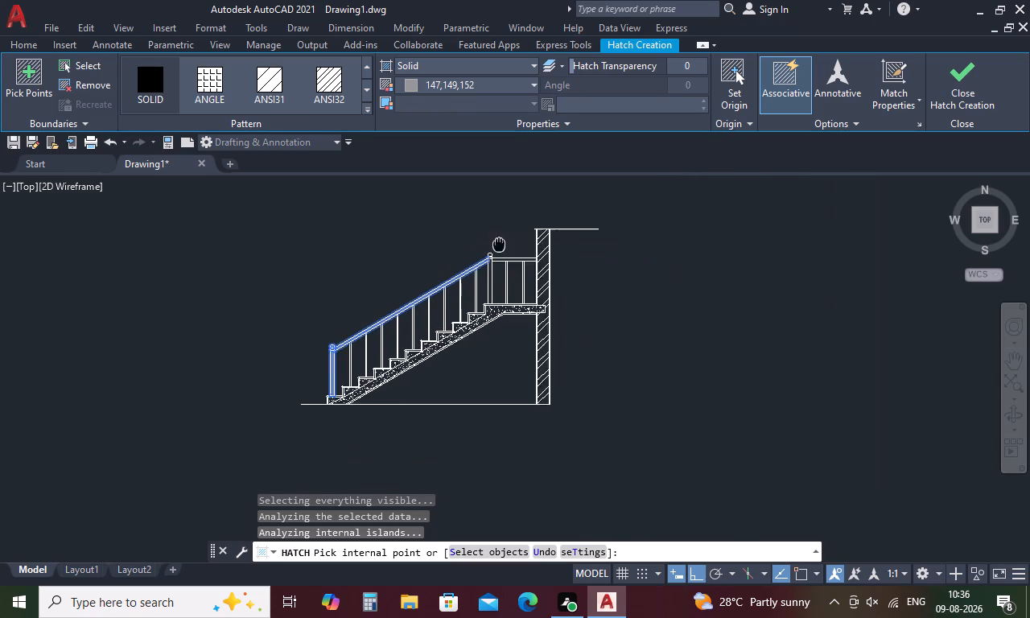
middle_drag(497, 246, 443, 274)
scroll(437, 296, up, 3)
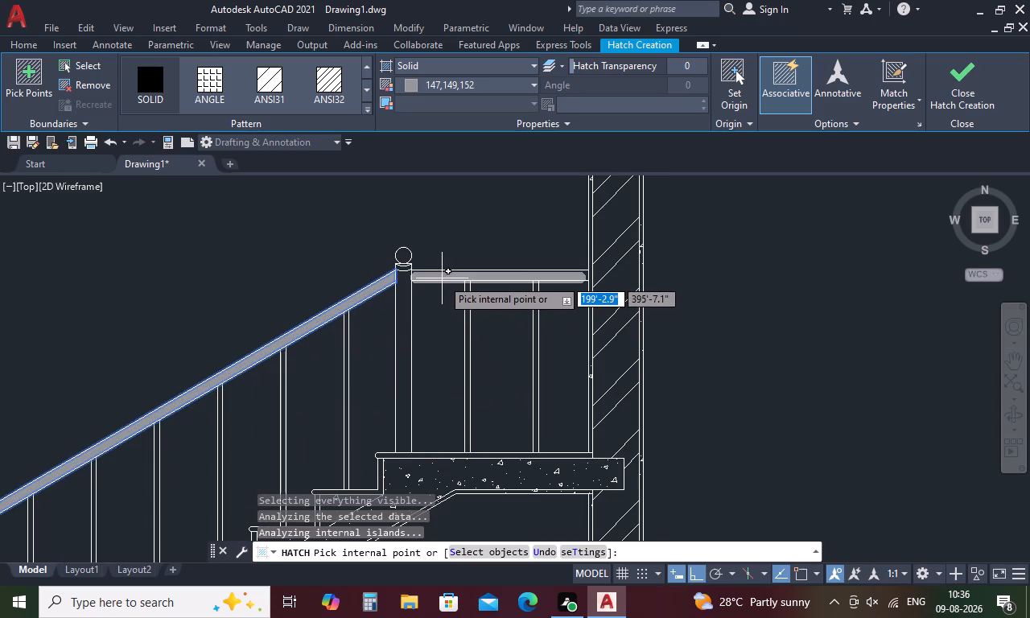
click(442, 278)
click(402, 309)
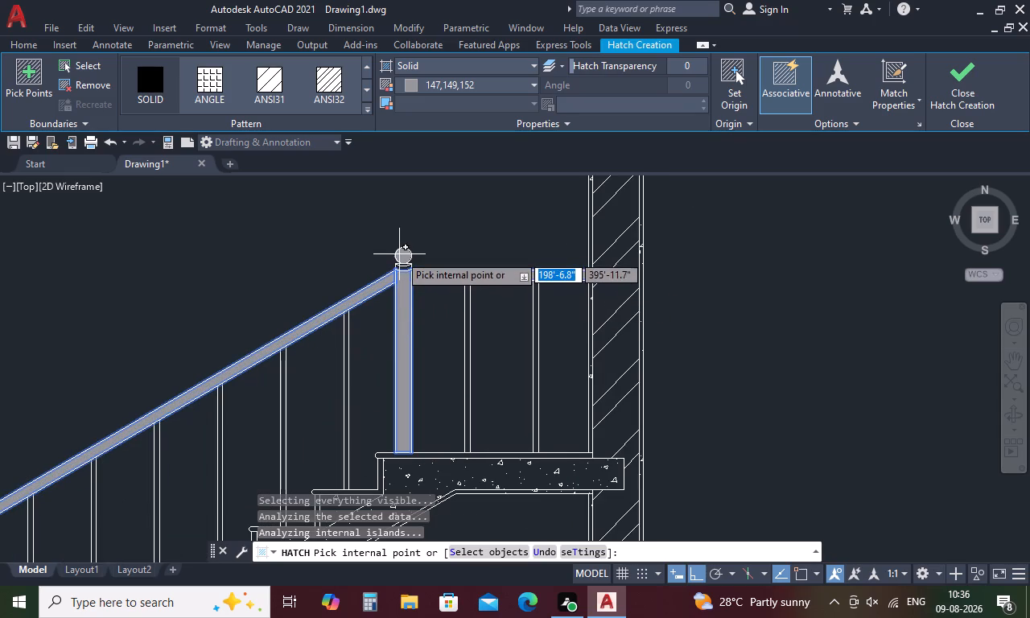
click(399, 254)
Look through the available hatch patterns to the end of the pattern library.
scroll(395, 319, down, 3)
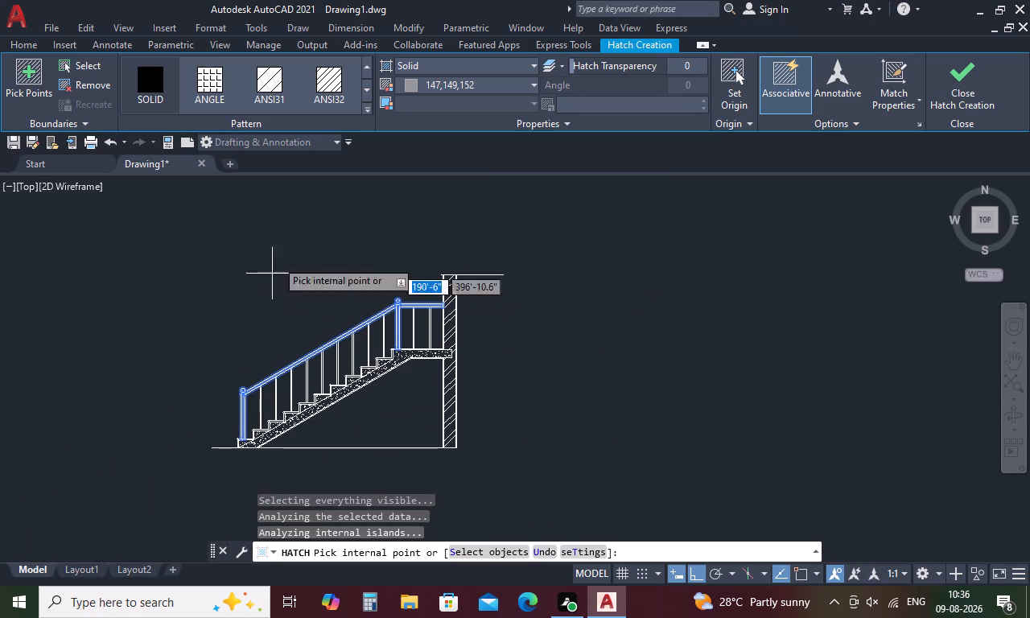
click(367, 106)
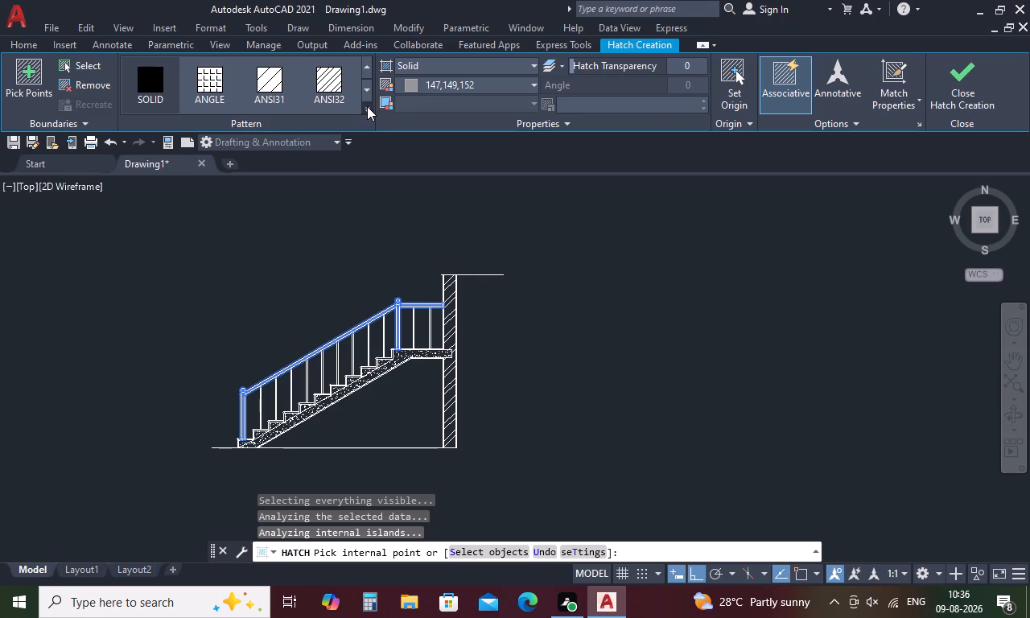
scroll(282, 177, down, 3)
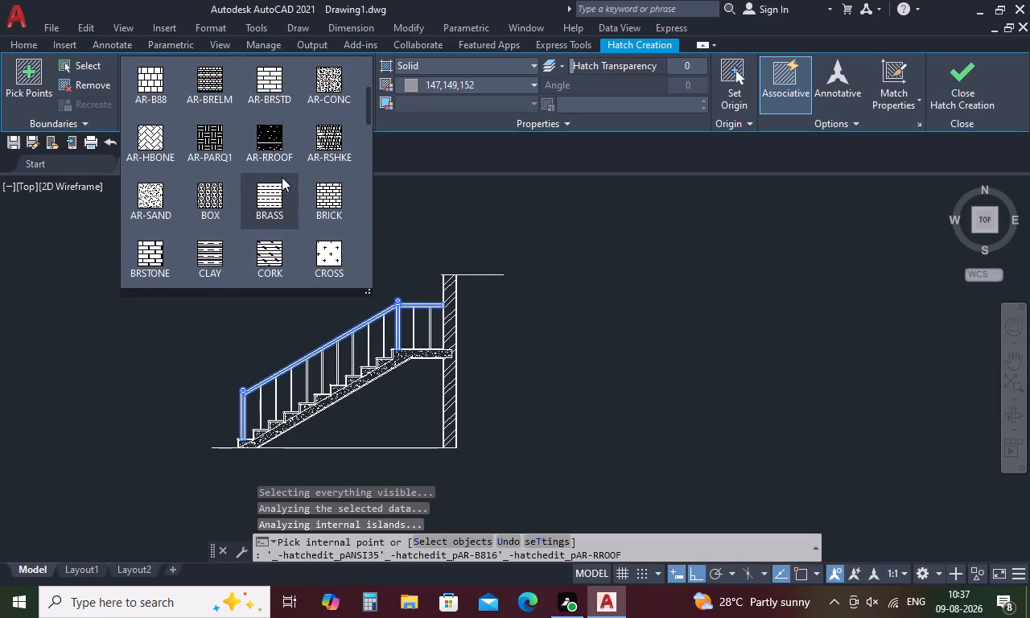
scroll(282, 177, down, 3)
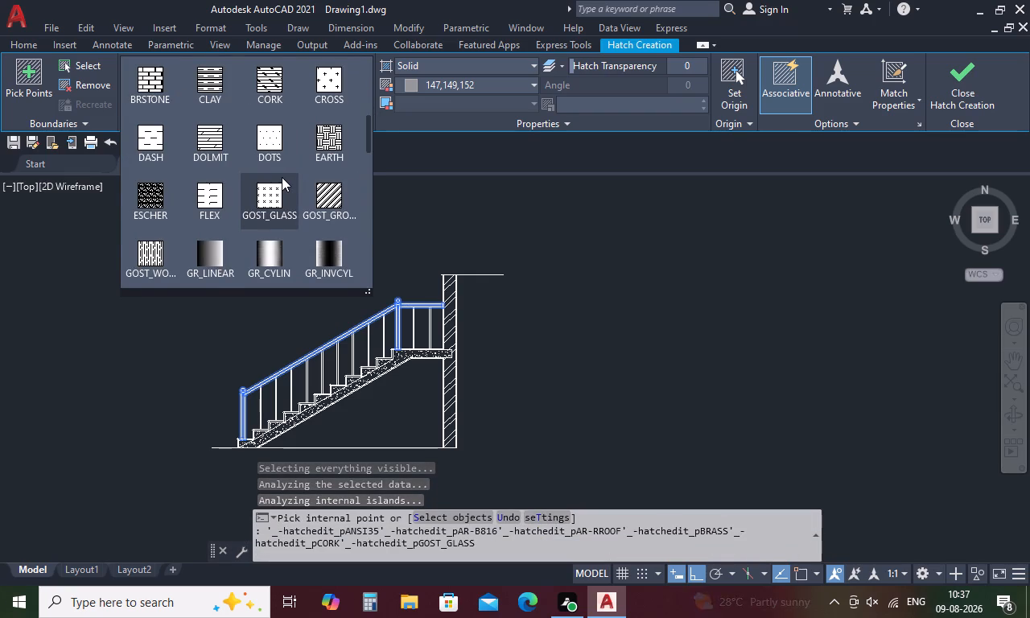
scroll(282, 177, down, 4)
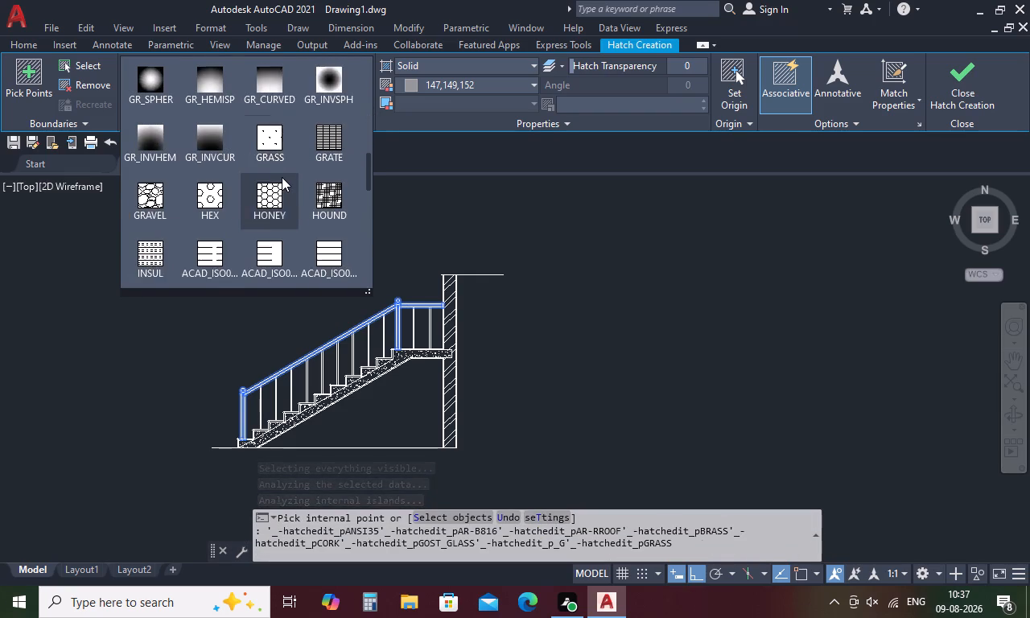
scroll(282, 177, down, 11)
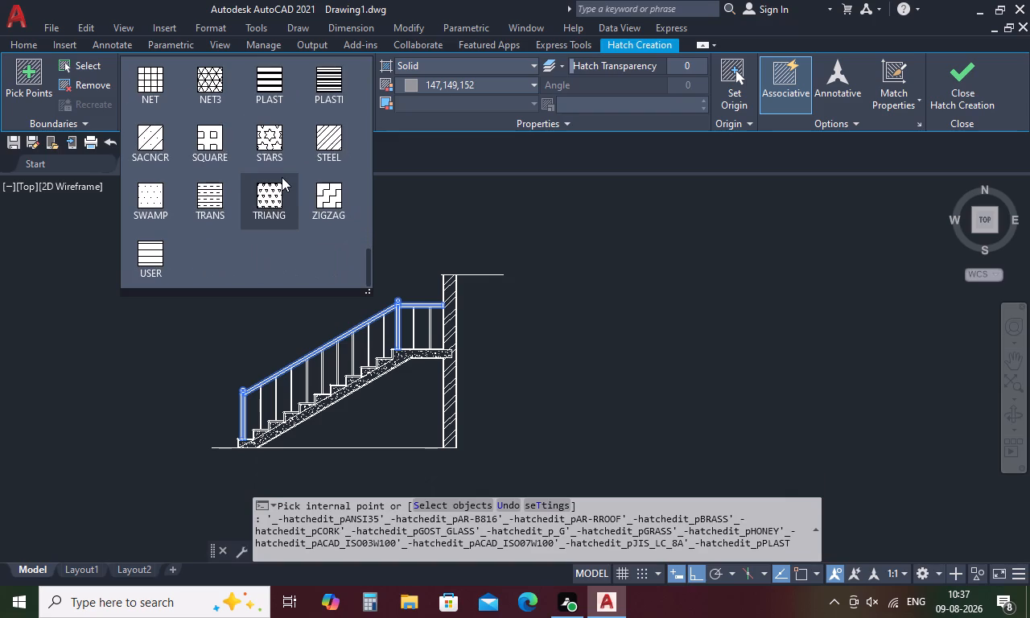
scroll(282, 177, down, 11)
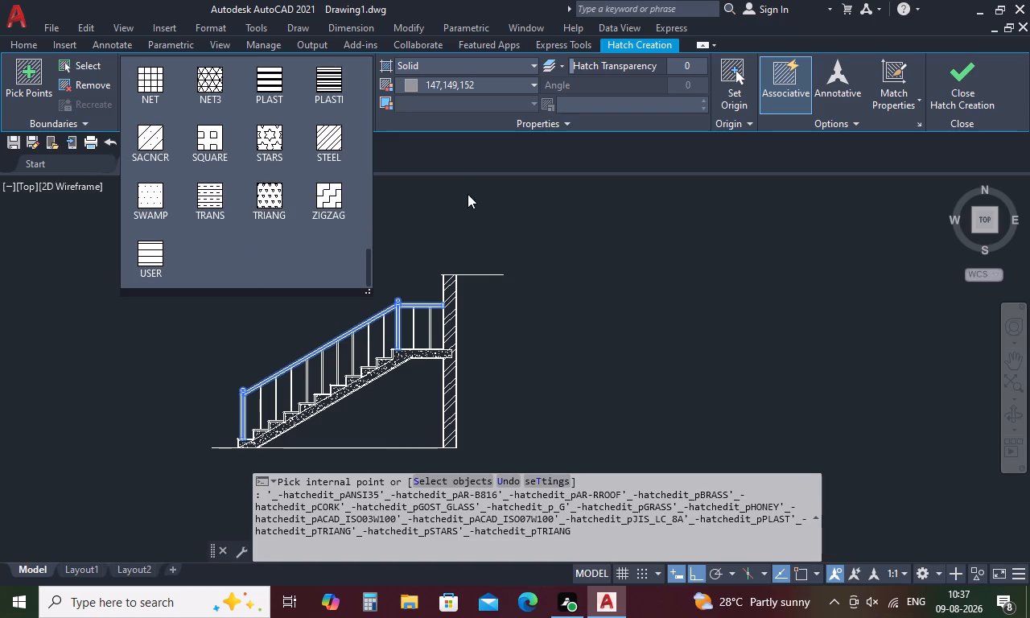
Finish the solid grey hatch on the posts and handrails.
click(961, 72)
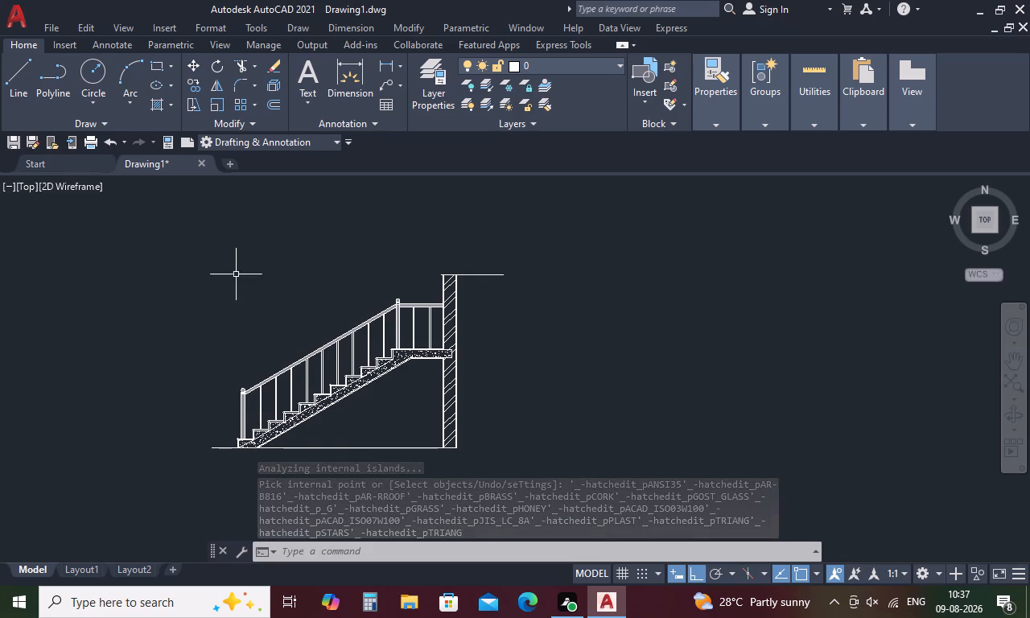
scroll(240, 393, up, 4)
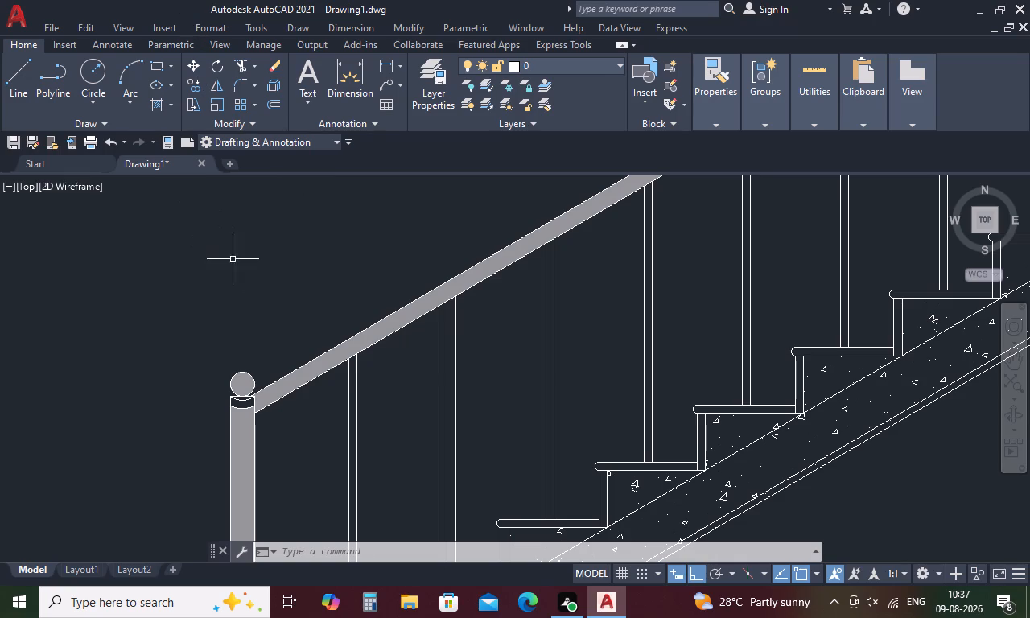
Add the multiline text "1" at 2.5" height above the first tread, beside the lower post.
scroll(246, 266, down, 3)
middle_drag(251, 261, 212, 380)
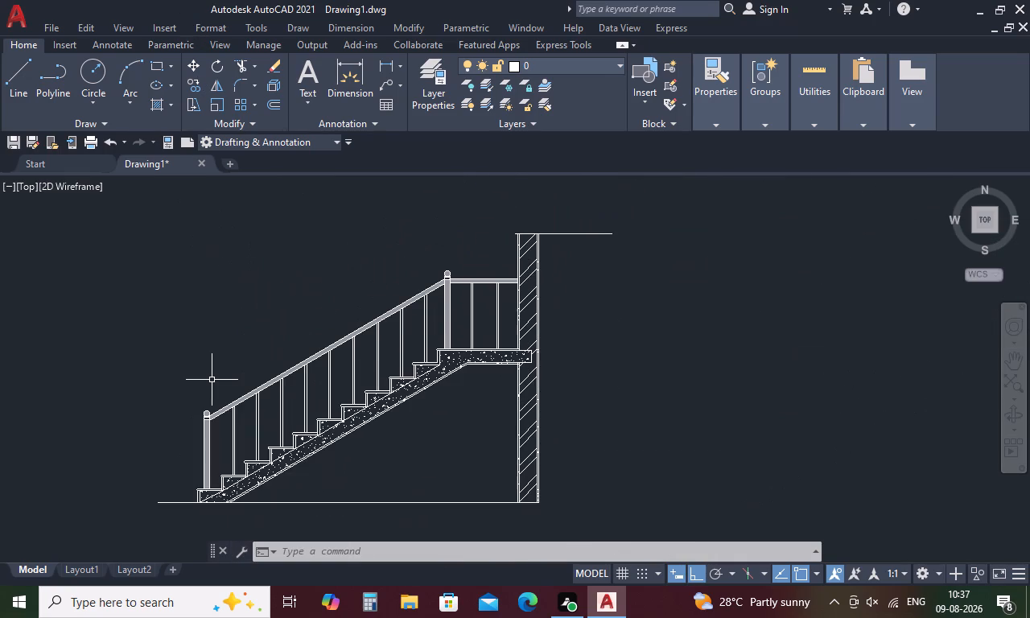
middle_drag(212, 380, 230, 316)
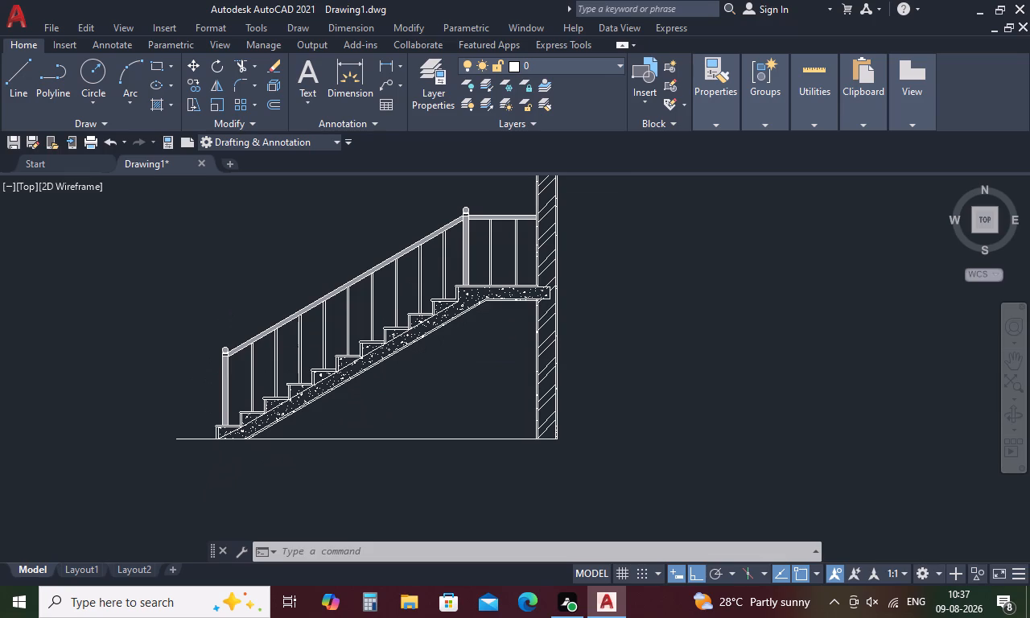
text(t)
key(space)
scroll(233, 413, up, 4)
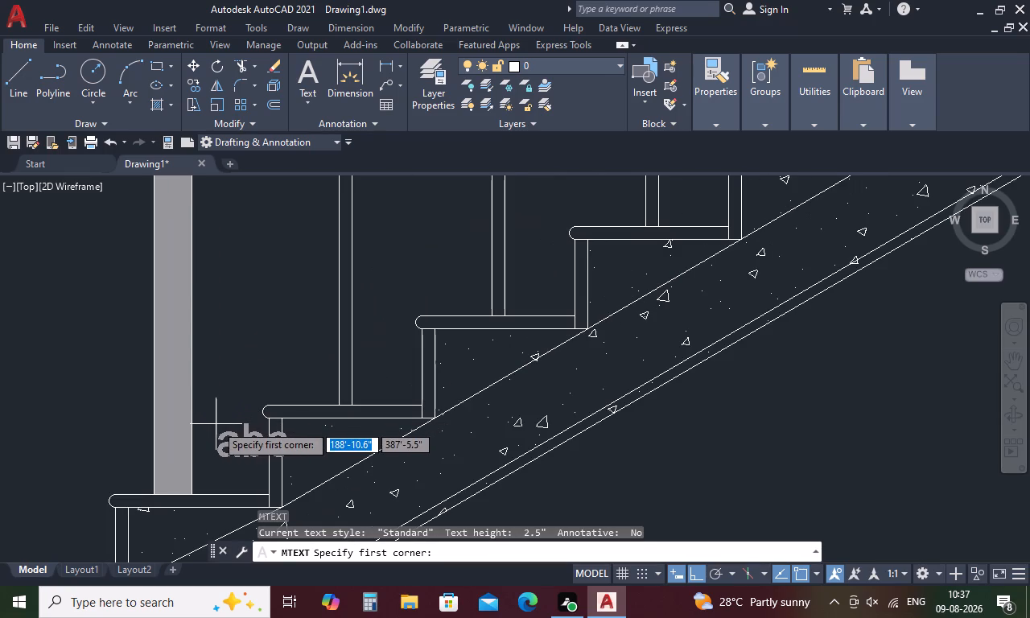
drag(205, 421, 231, 466)
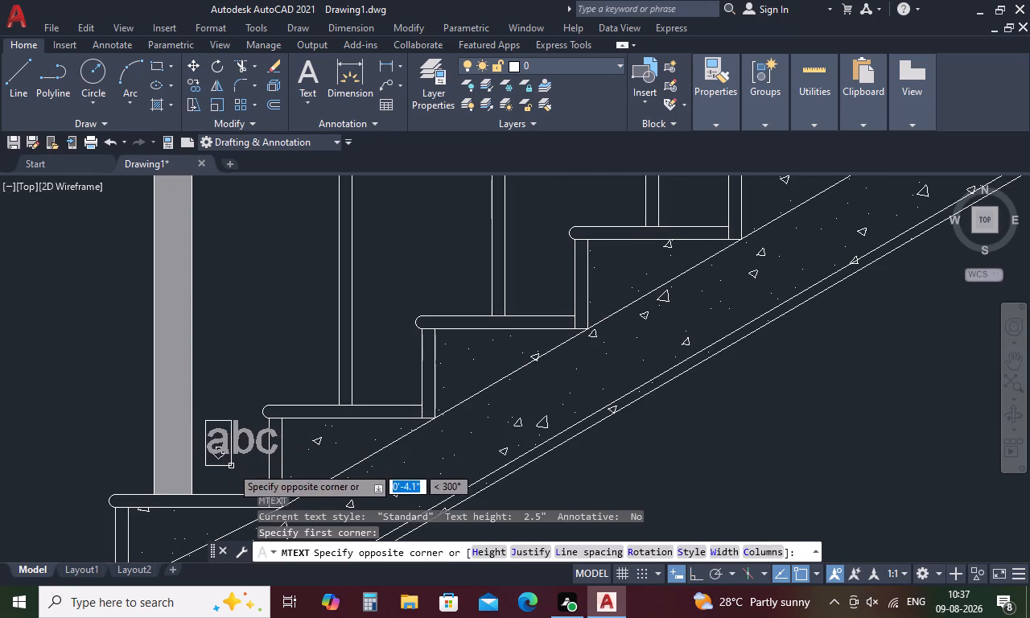
drag(231, 466, 251, 476)
click(252, 475)
click(252, 475)
click(252, 475)
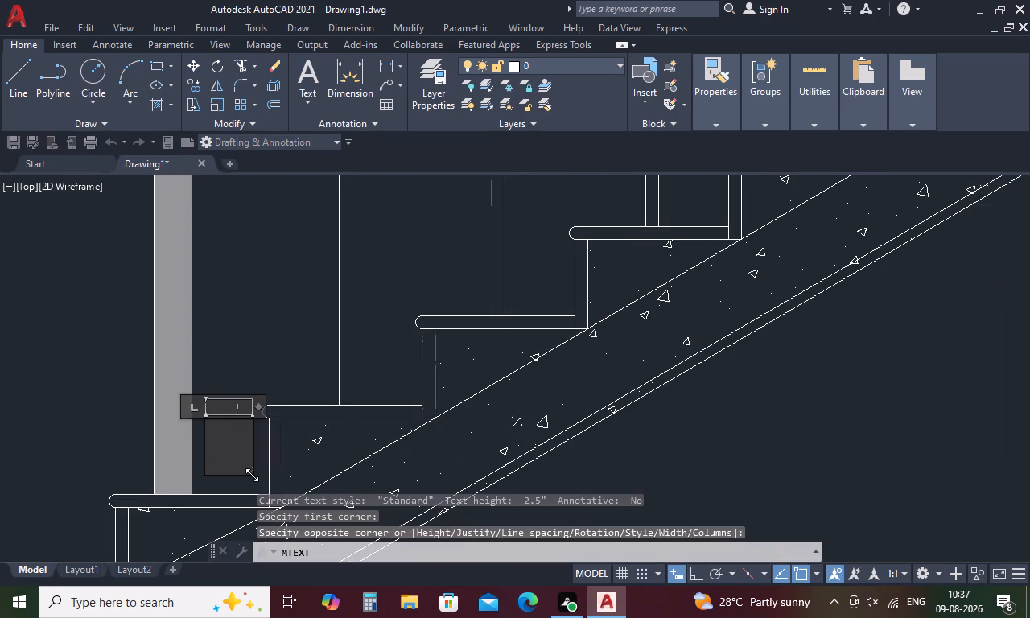
key(1)
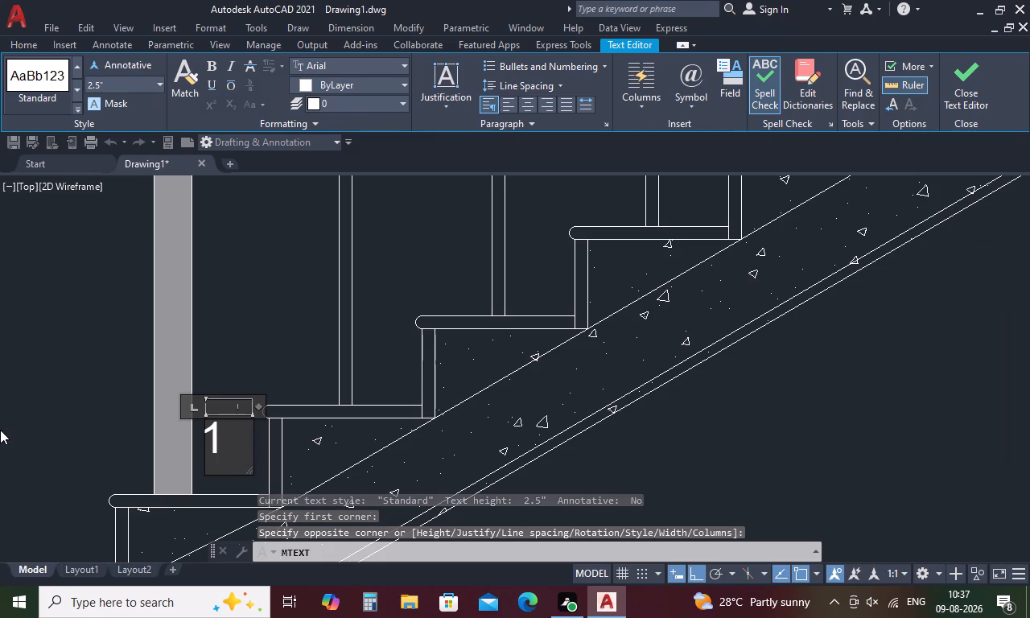
click(5, 422)
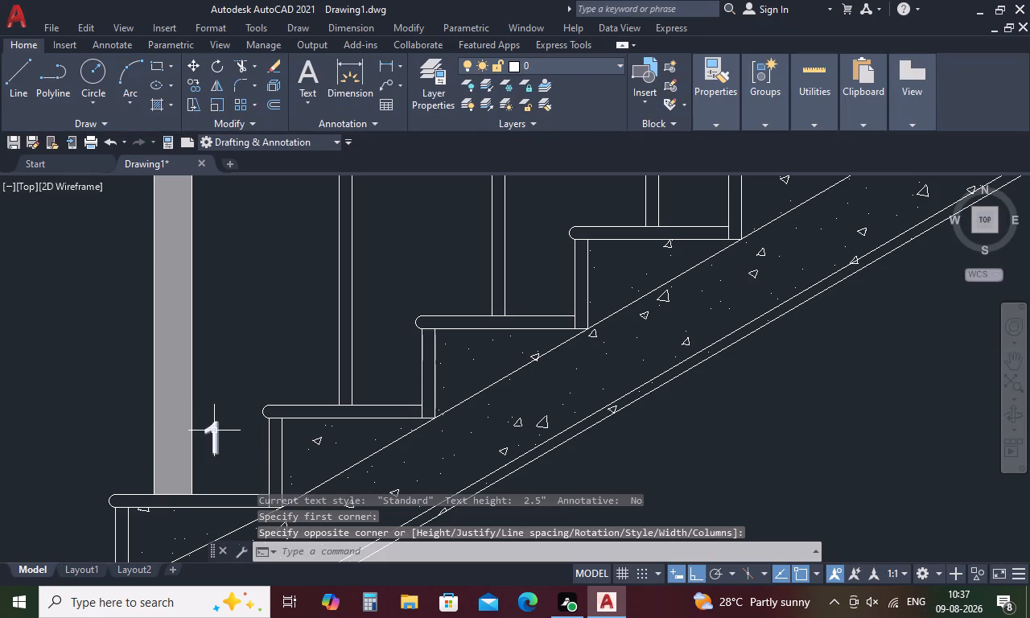
Copy the number 1 freely, with Ortho off, to just above the second, third, fourth and fifth treads.
scroll(214, 431, down, 3)
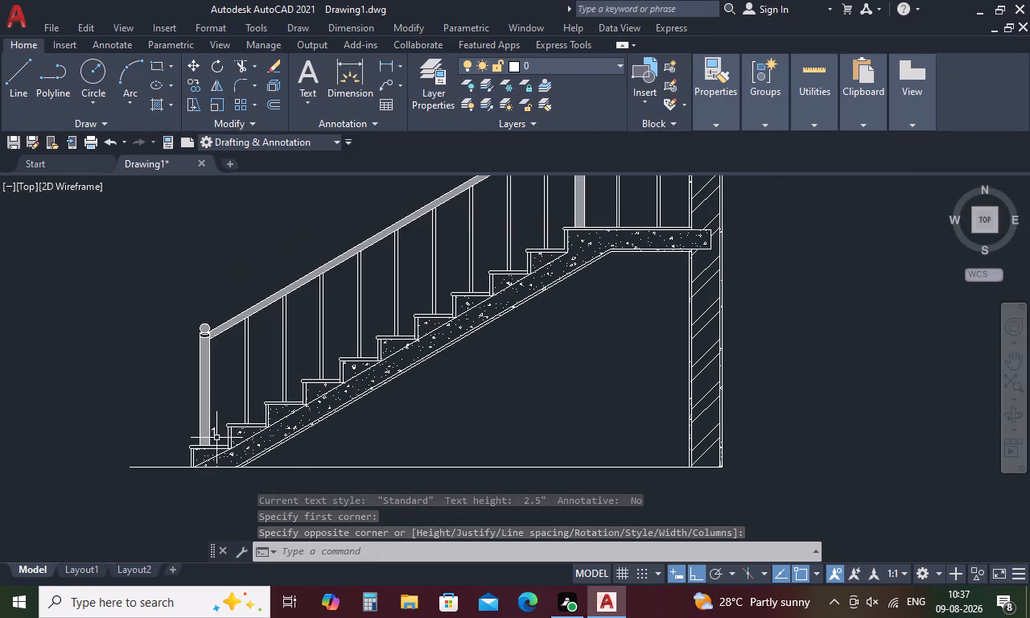
scroll(211, 435, up, 2)
click(217, 421)
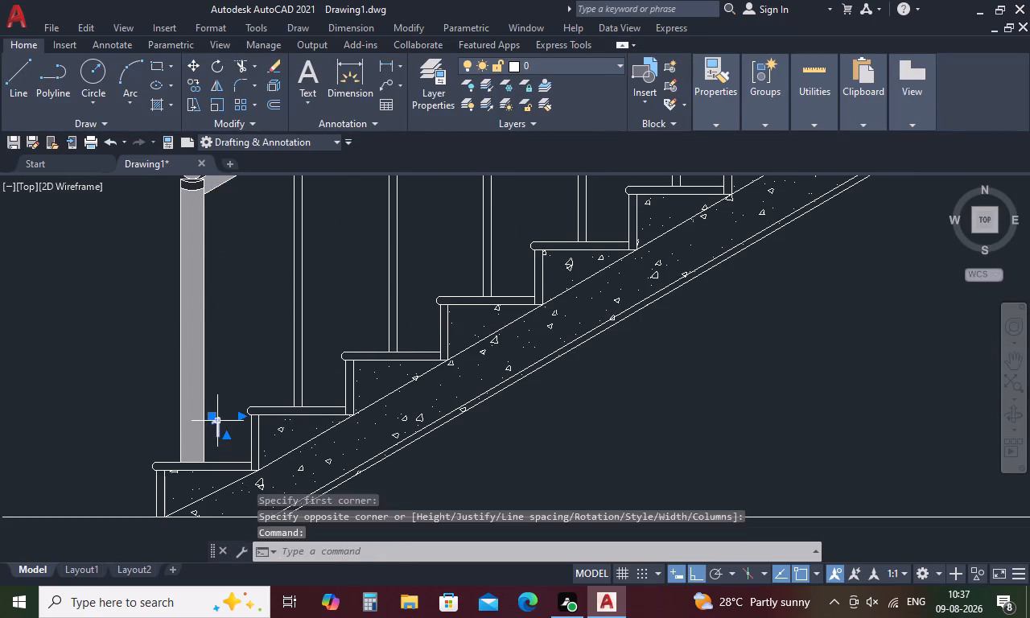
right_click(217, 421)
click(262, 329)
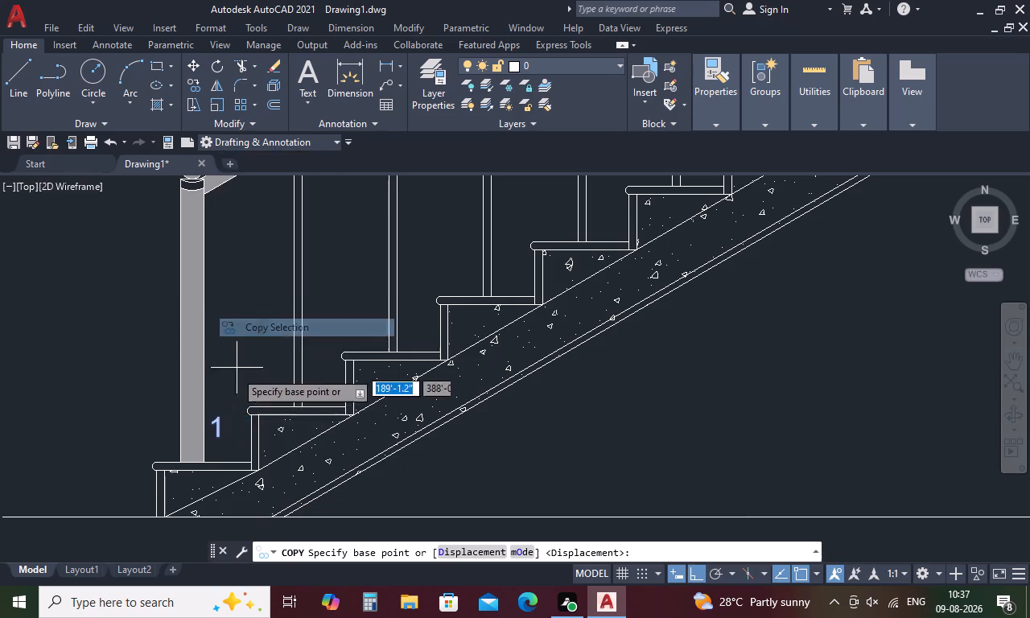
click(216, 422)
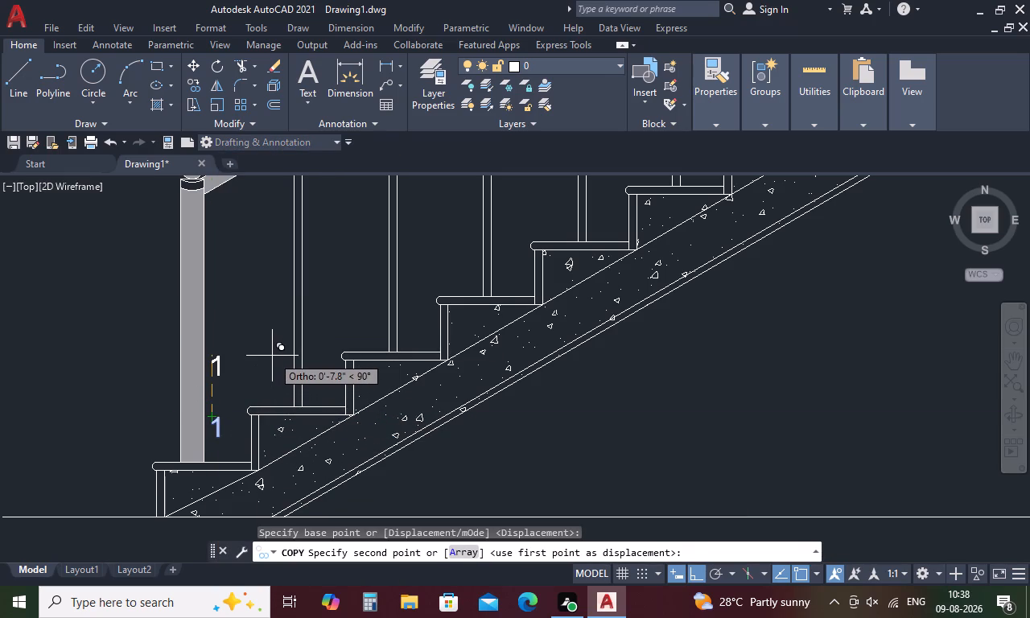
key(F8)
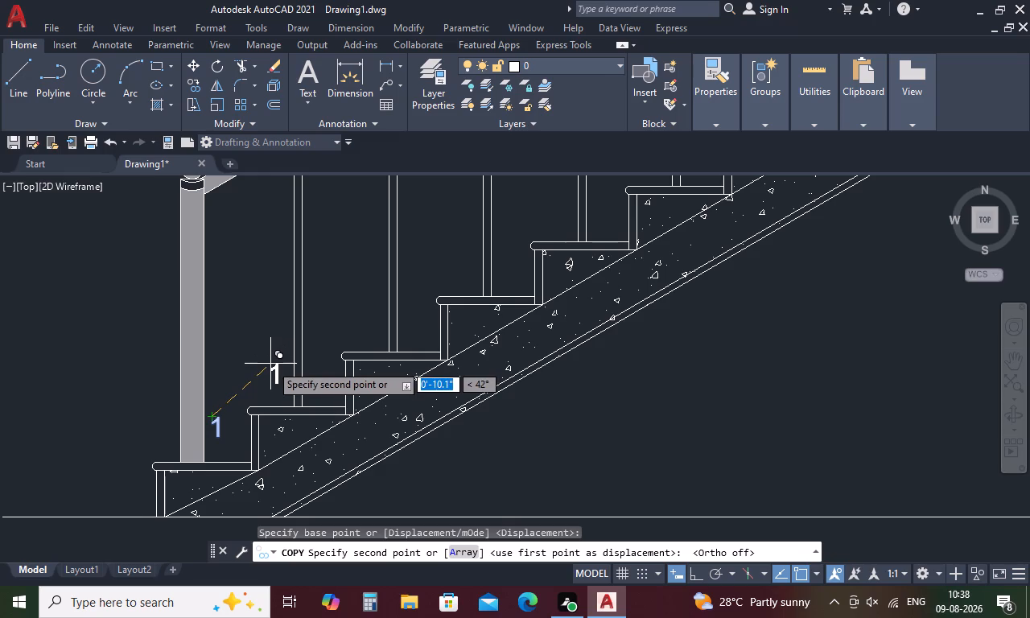
click(268, 369)
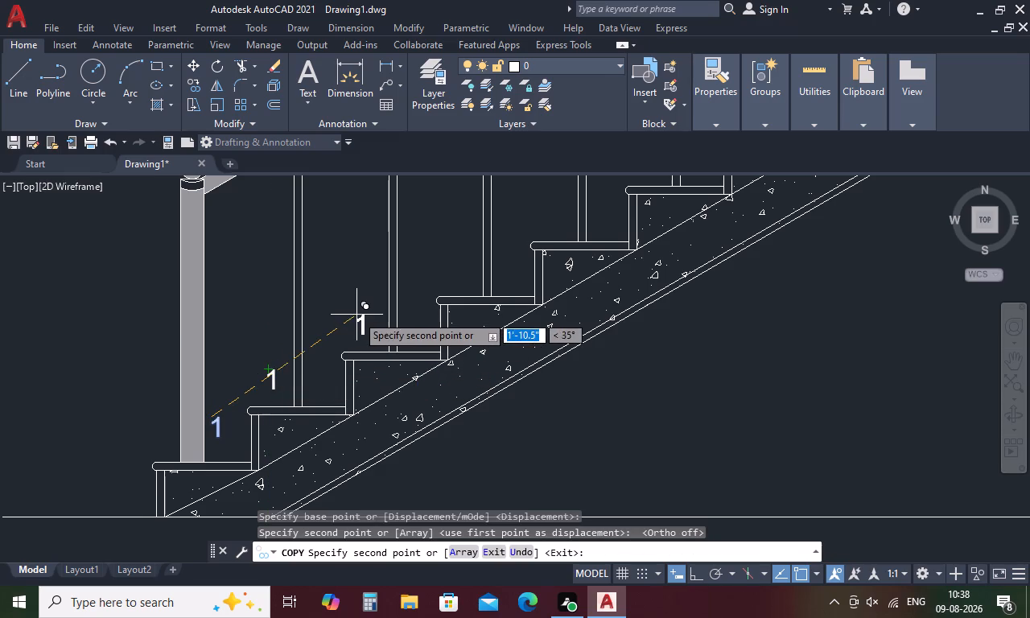
click(356, 315)
click(451, 257)
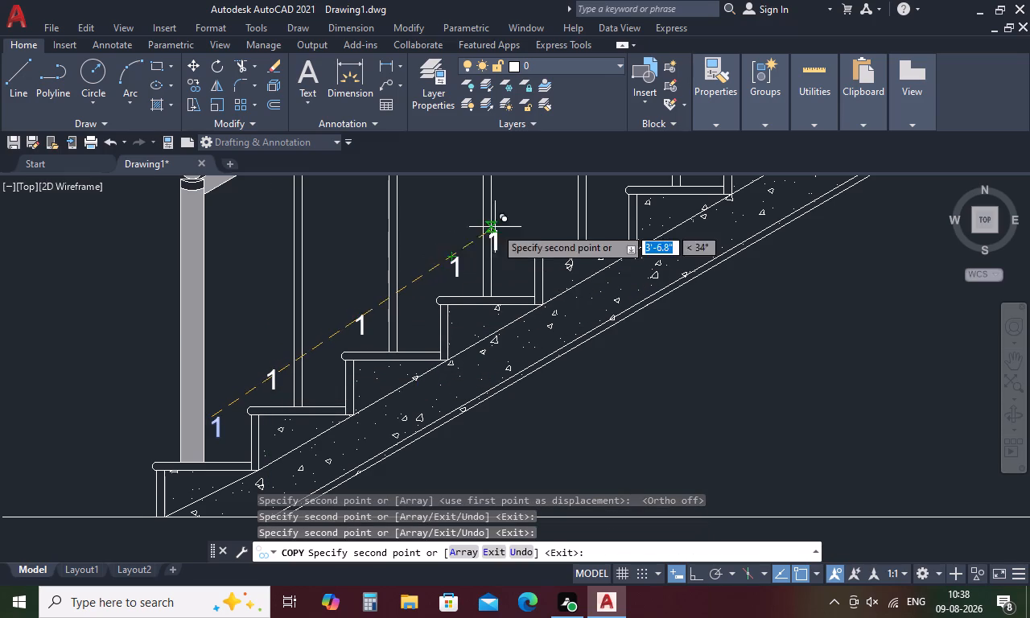
click(545, 207)
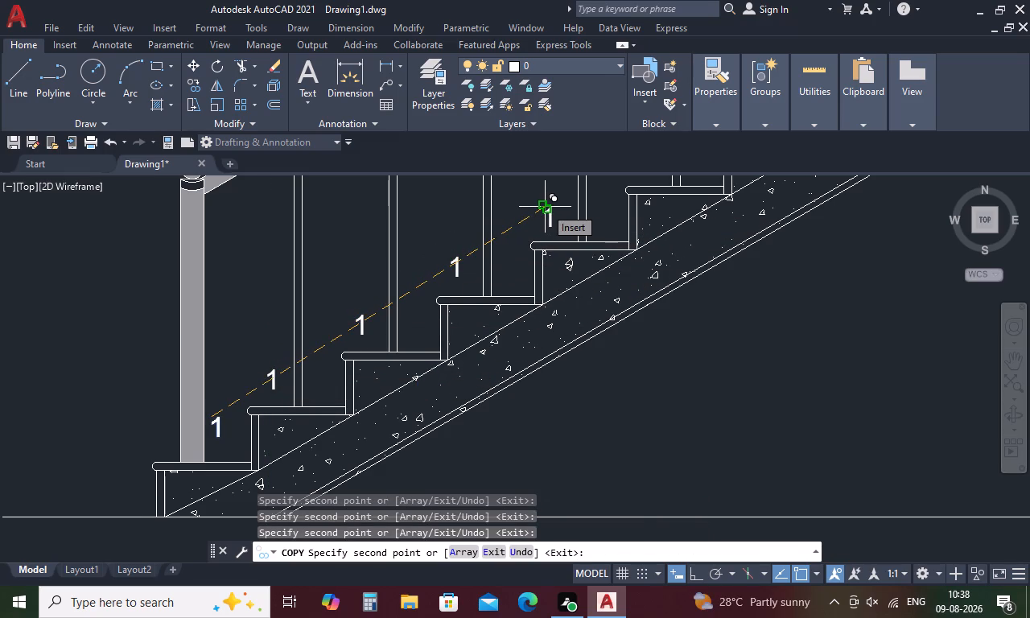
Continue copying the number 1 above each remaining tread up the flight and onto the landing beside the upper post.
middle_drag(525, 216, 318, 403)
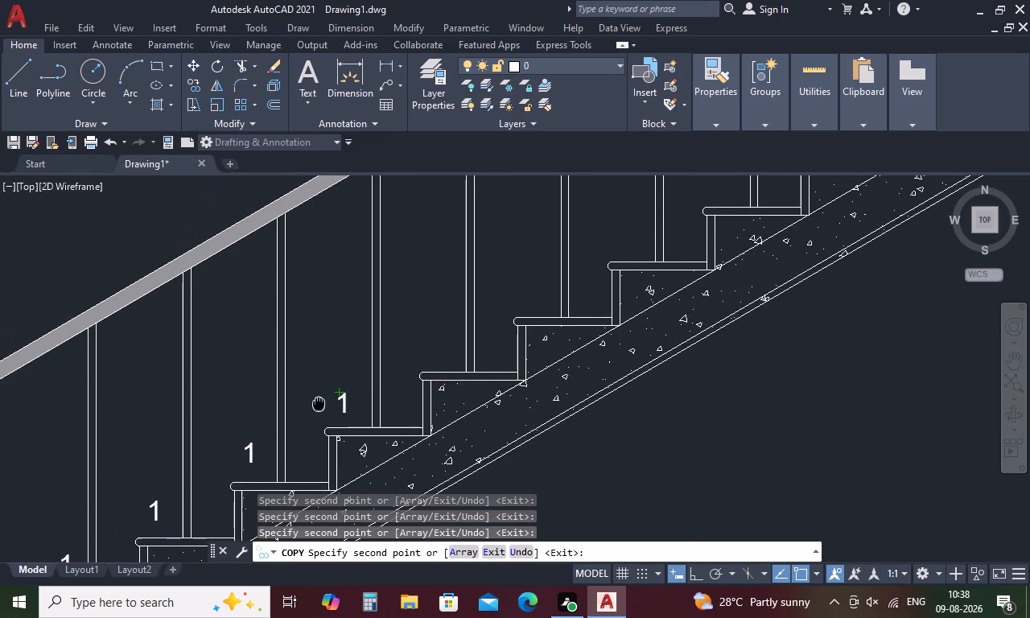
middle_drag(318, 403, 319, 402)
click(430, 335)
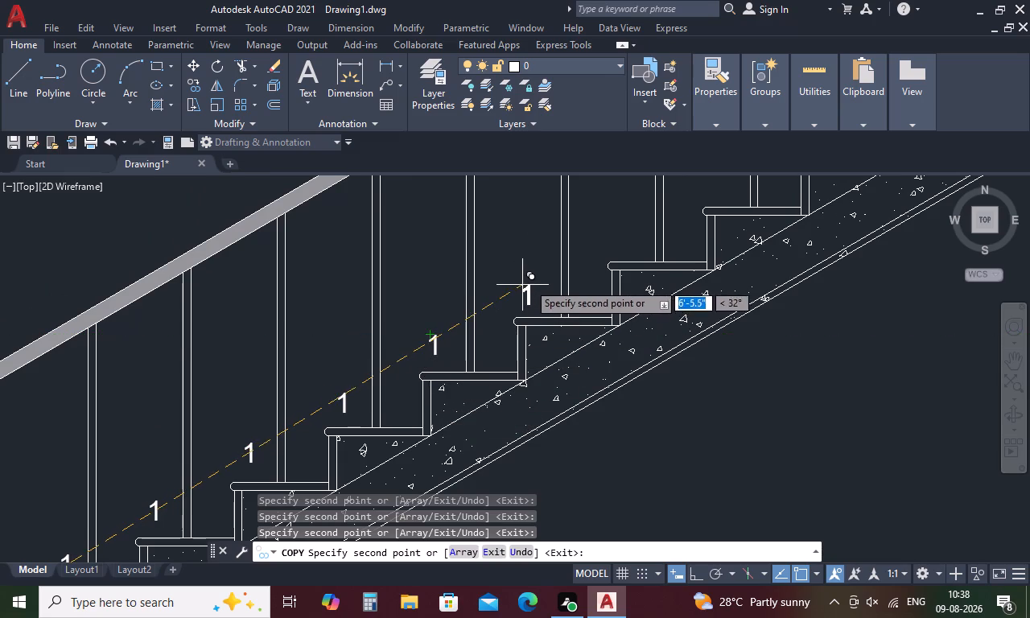
click(532, 280)
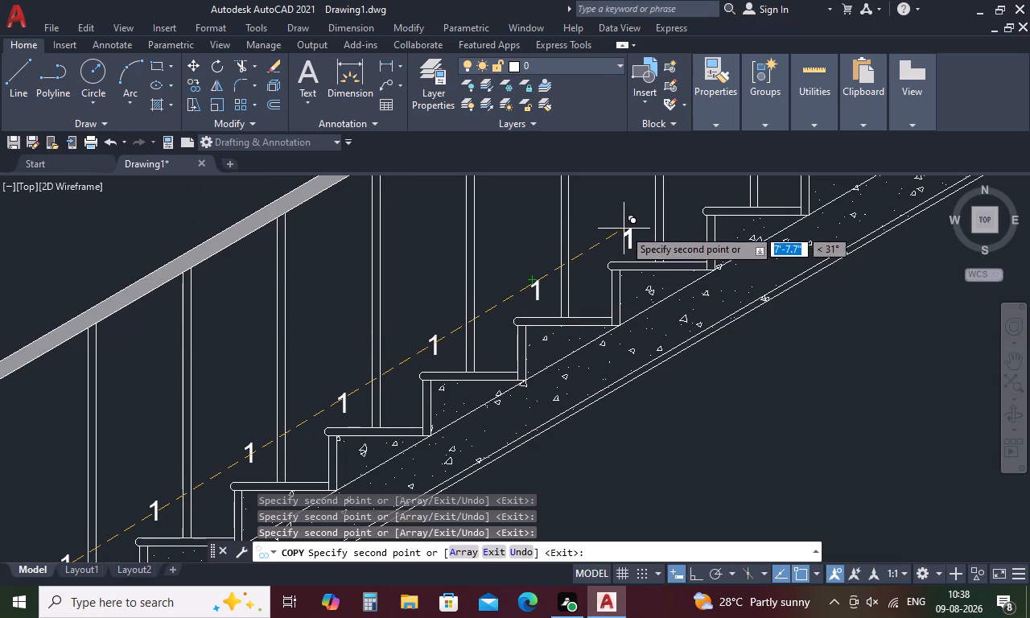
click(624, 229)
middle_drag(618, 232, 389, 377)
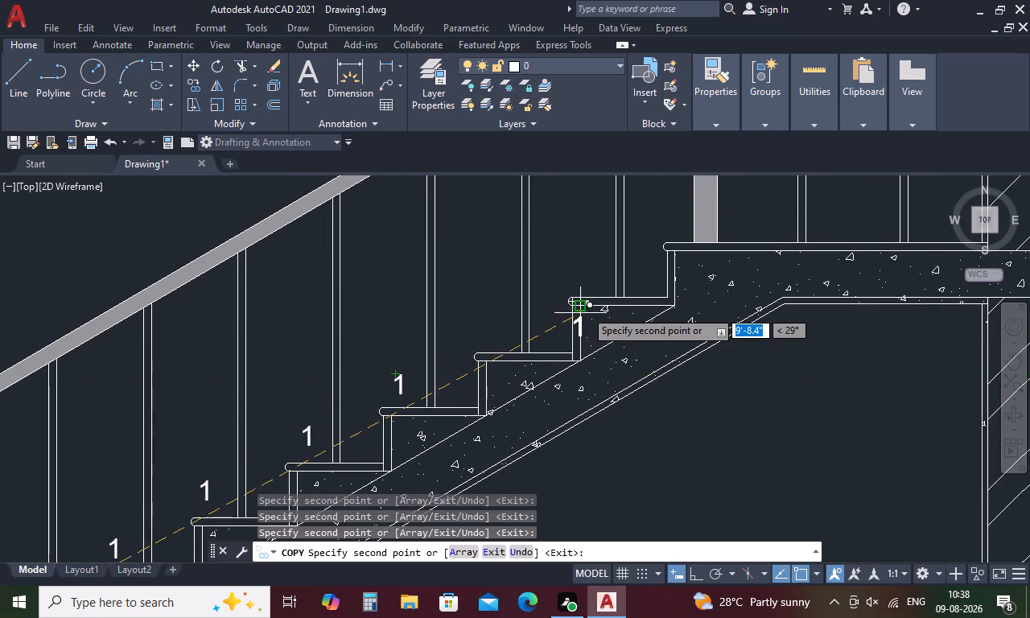
click(488, 307)
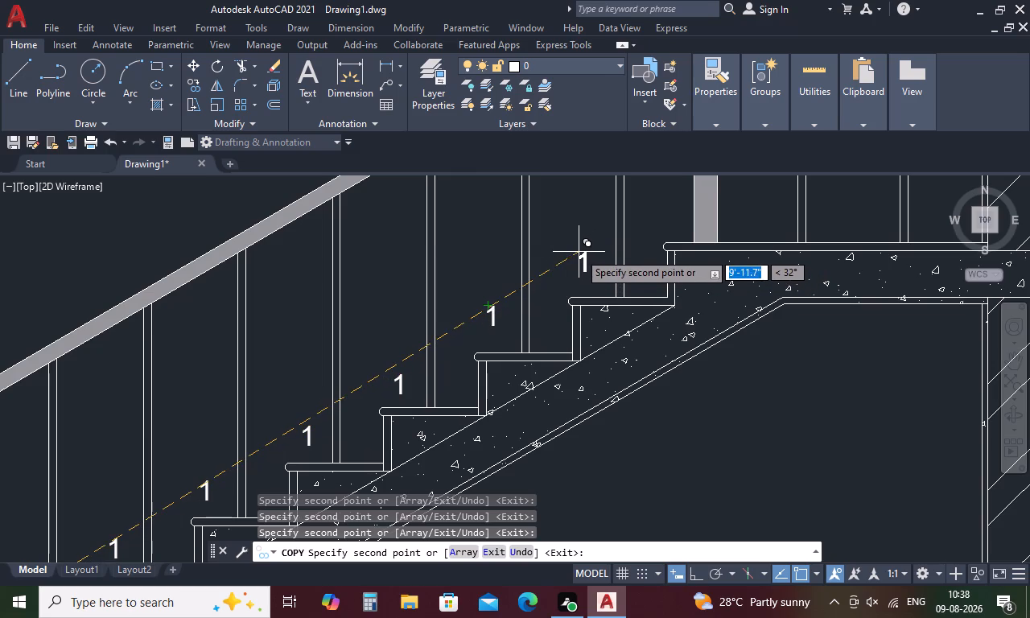
click(579, 252)
middle_drag(733, 217, 588, 323)
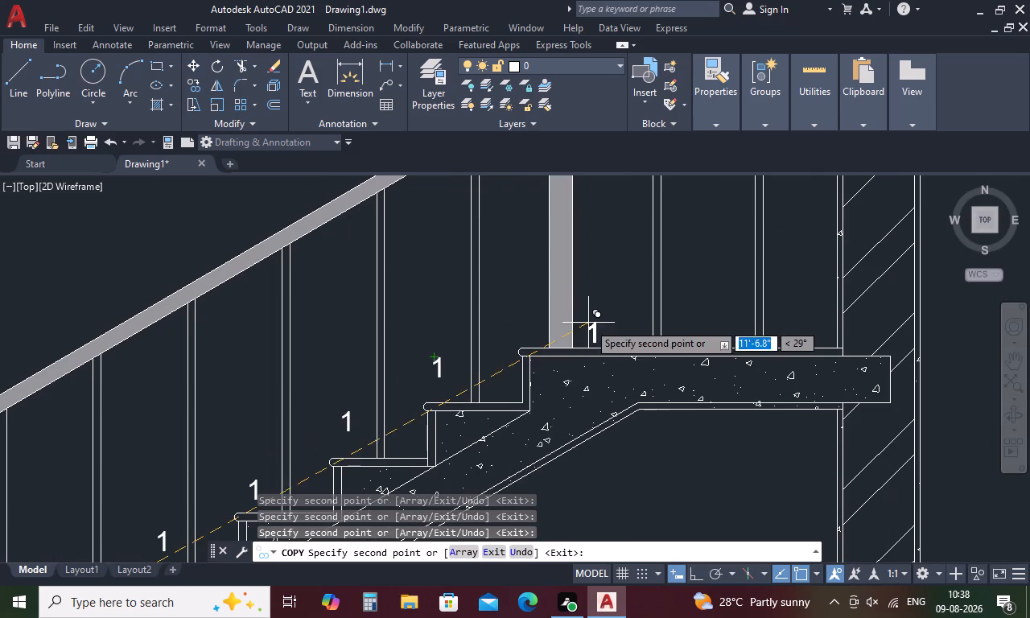
click(591, 306)
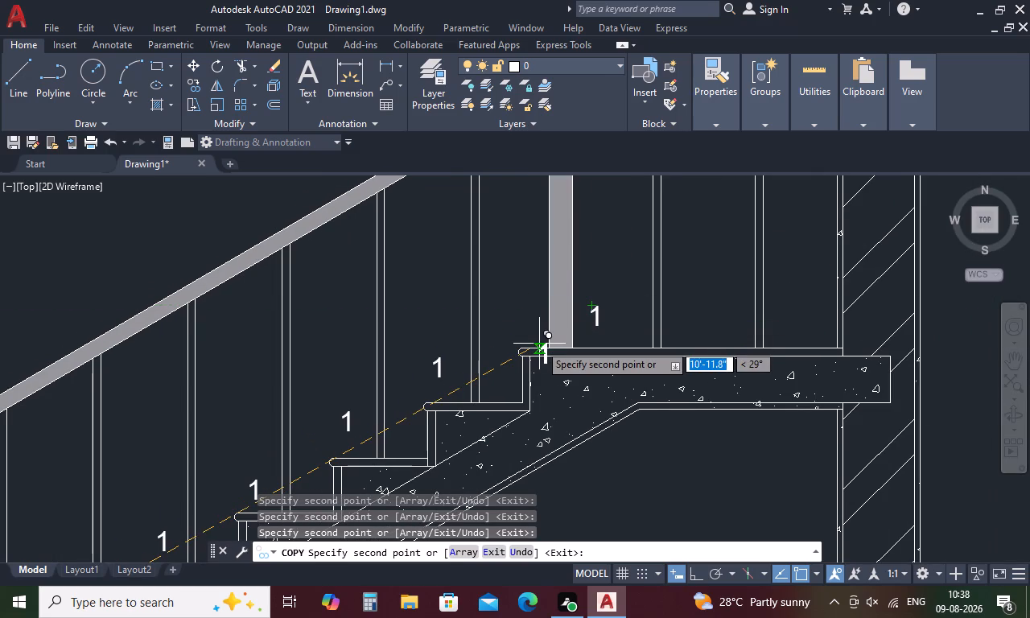
key(Escape)
Select all the similar tread numbers and start Auto Number on them, sorted by Select-order.
scroll(463, 359, down, 4)
scroll(329, 441, up, 4)
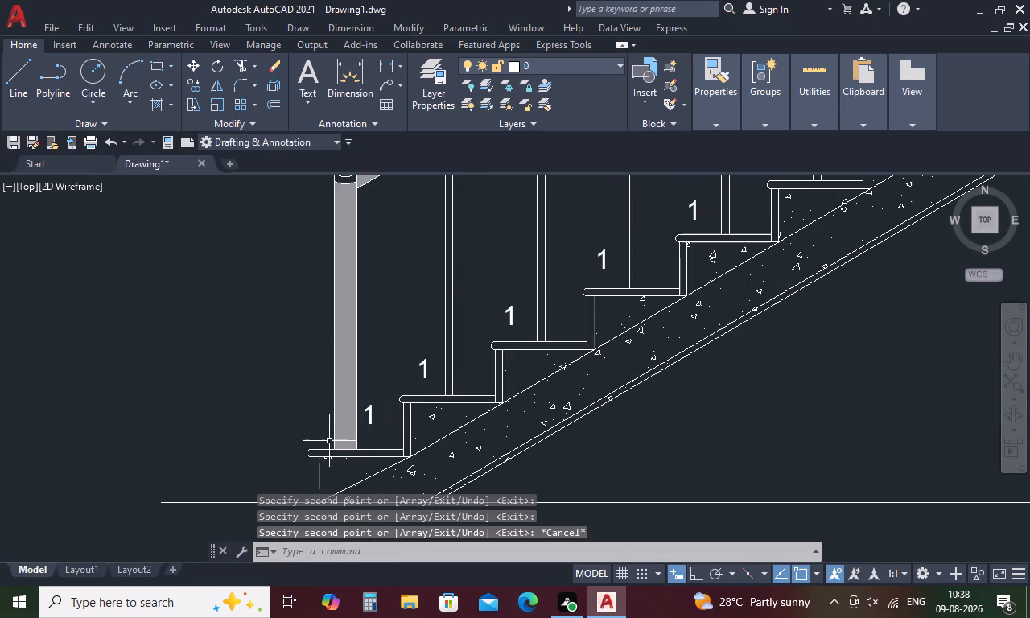
click(369, 408)
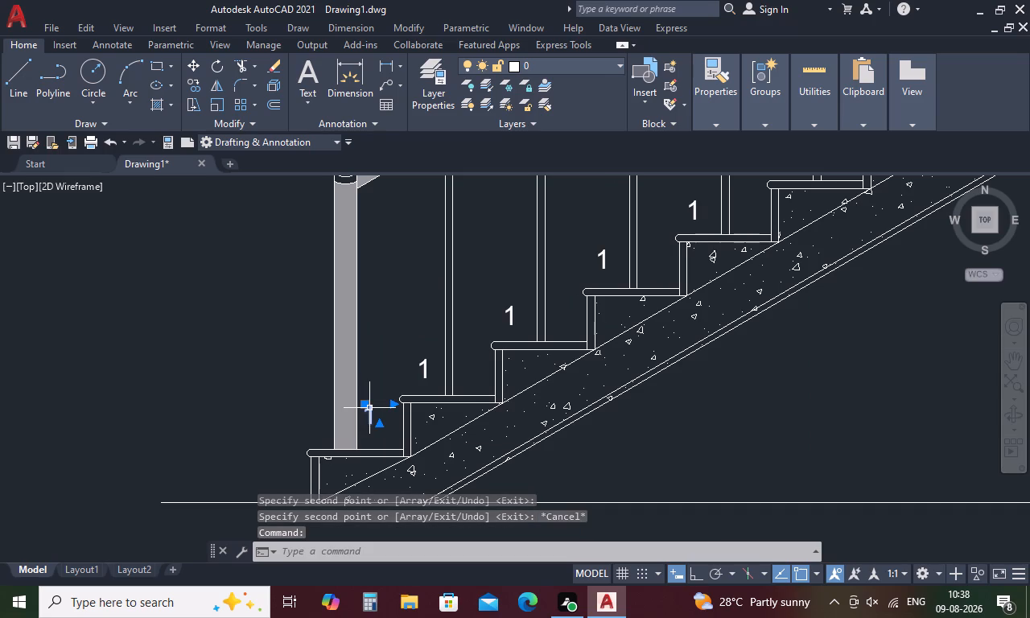
right_click(417, 365)
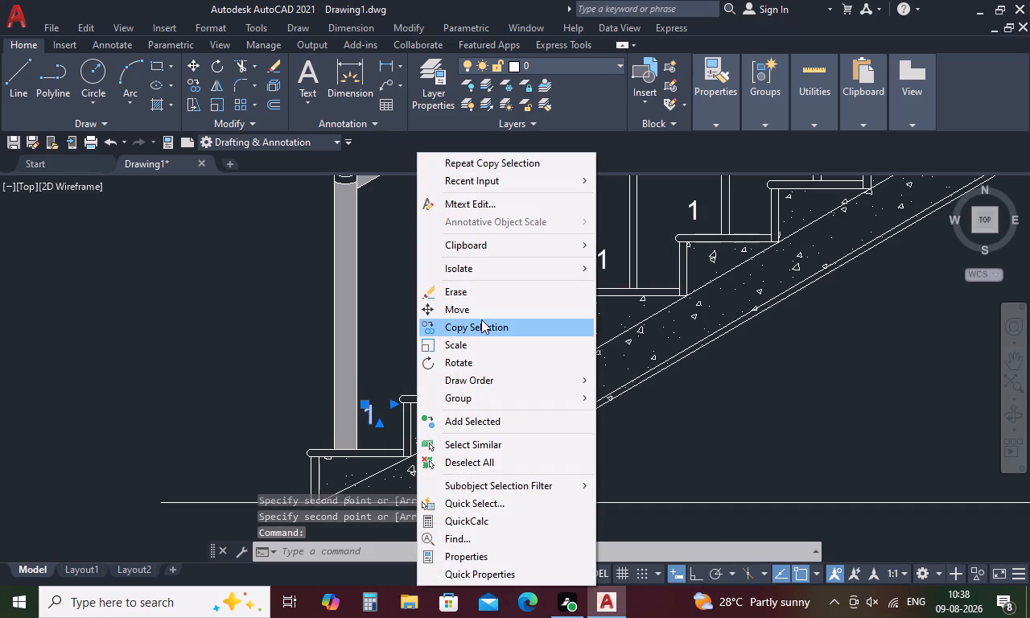
click(485, 447)
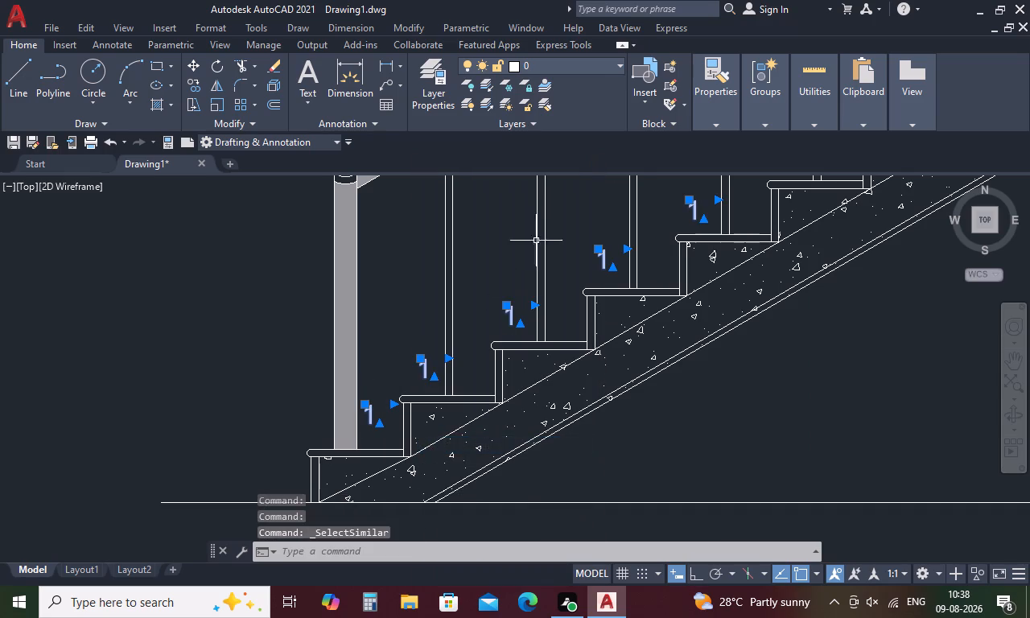
click(584, 45)
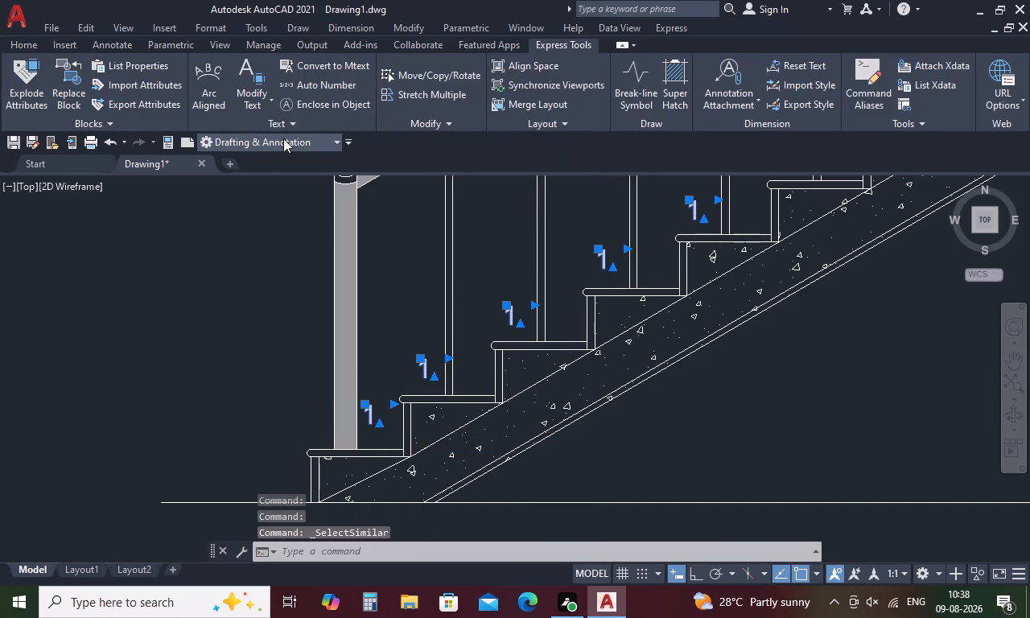
click(324, 88)
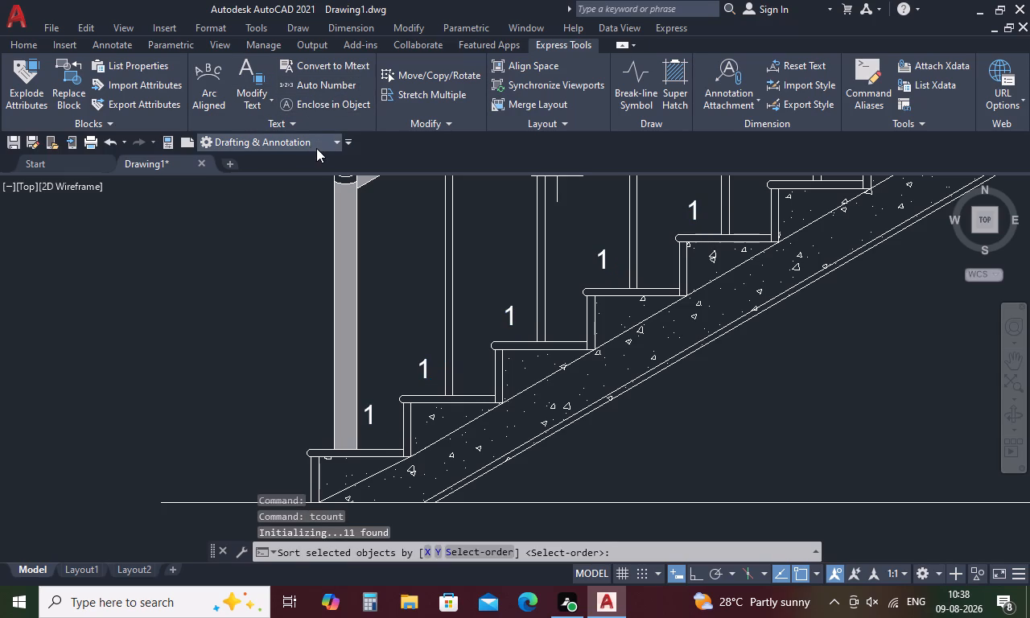
click(469, 546)
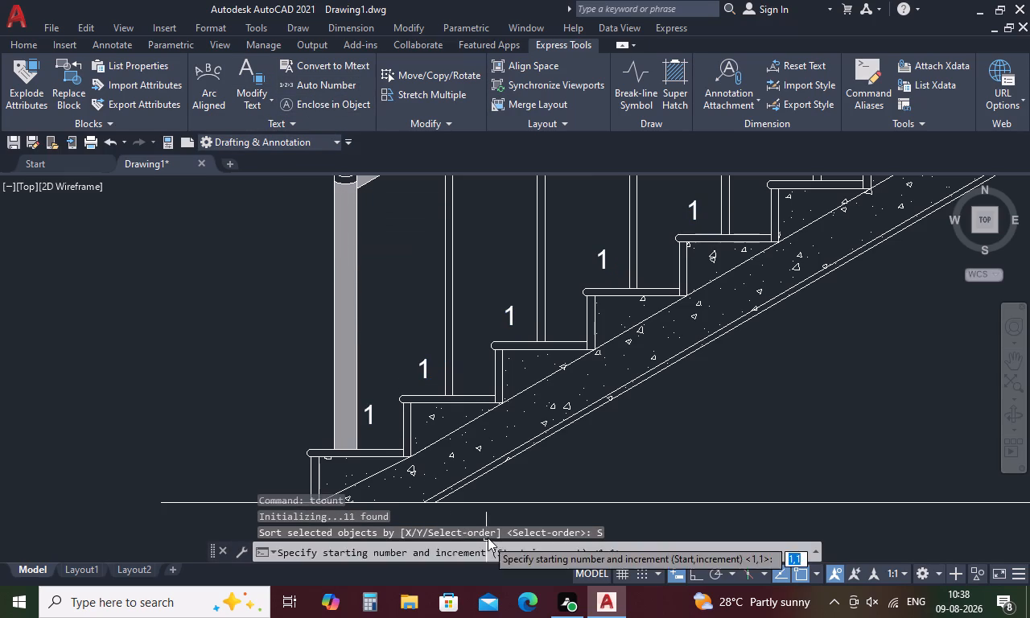
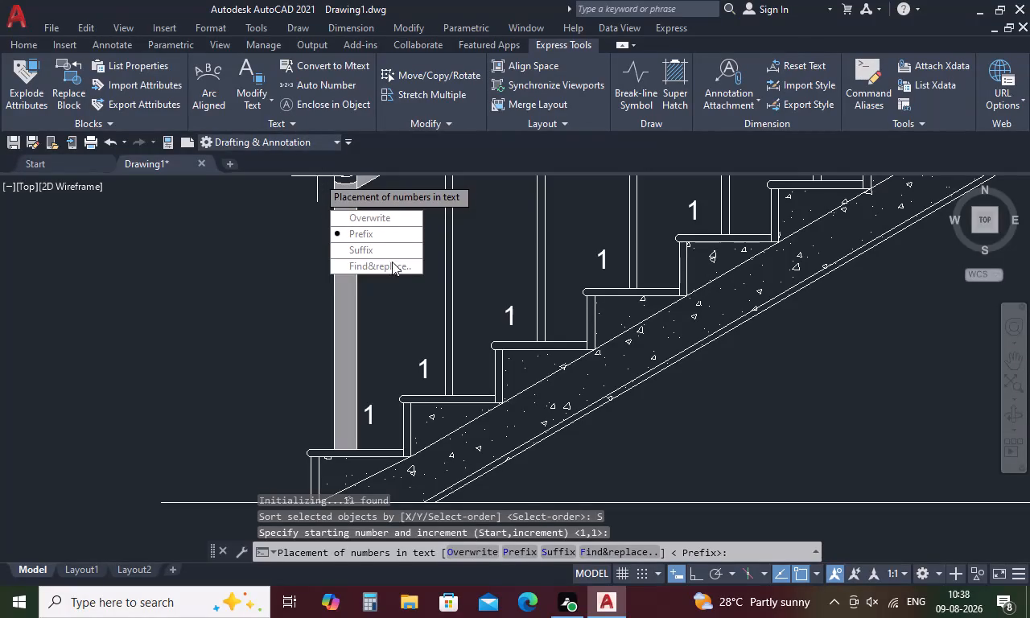
Finish the auto numbering of the tread texts with Find&replace placement, using 1 as the search string.
drag(398, 268, 317, 176)
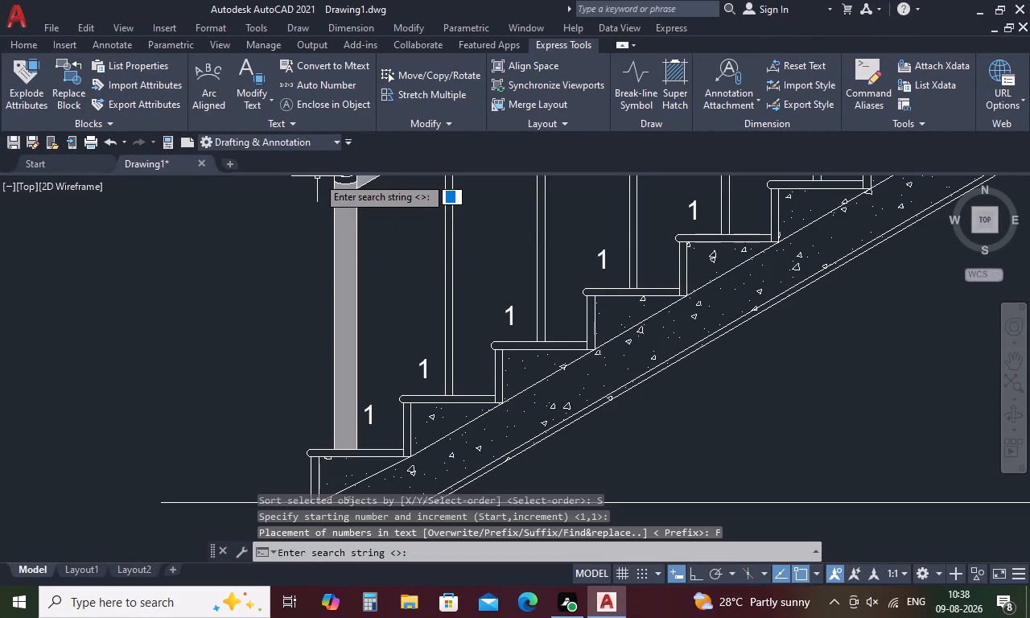
key(1)
key(space)
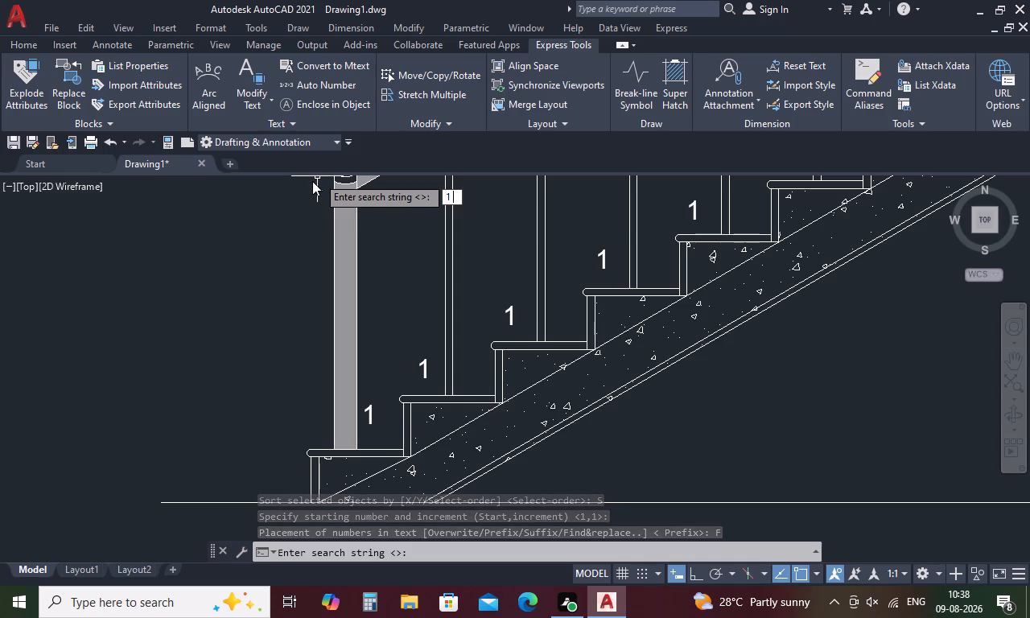
key(BackSpace)
key(Return)
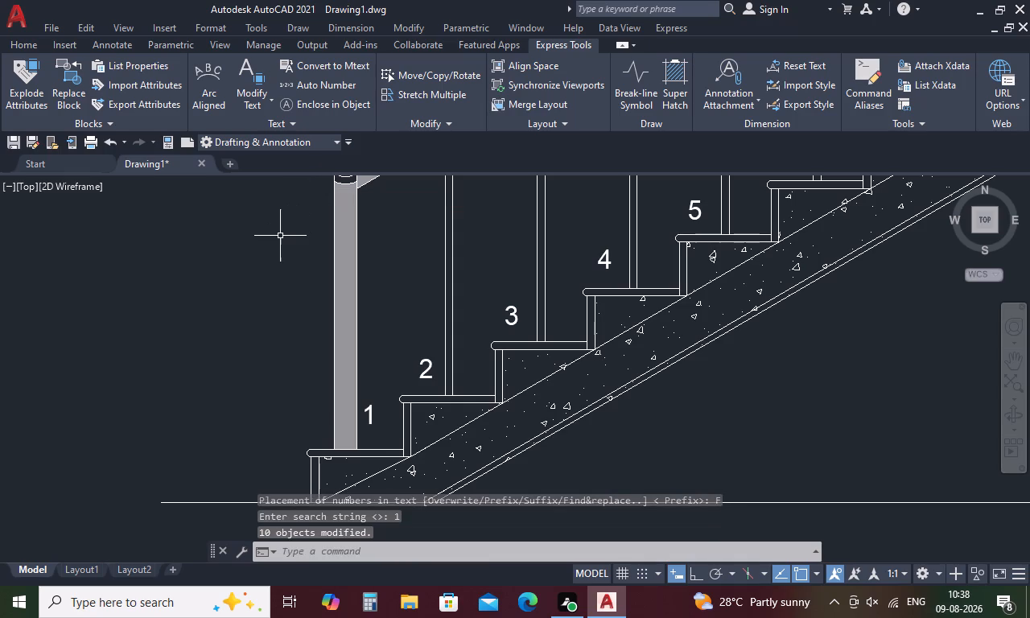
key(Escape)
Select all the similar tread numbers and enclose them in variable-size circles with a distance offset factor of 0.2.
scroll(262, 290, down, 1)
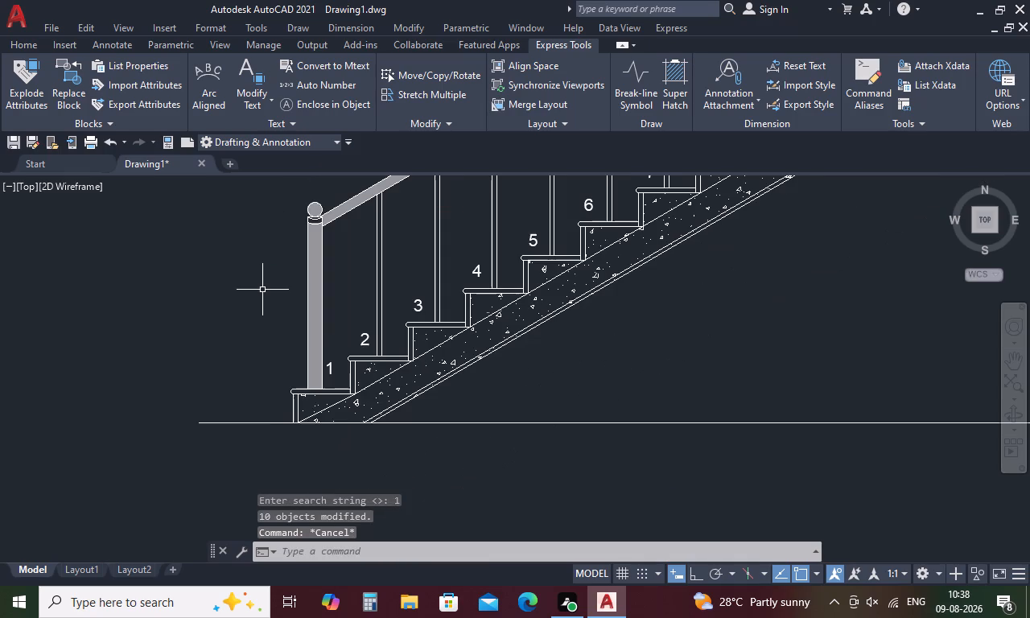
scroll(262, 290, down, 1)
middle_drag(262, 290, 61, 394)
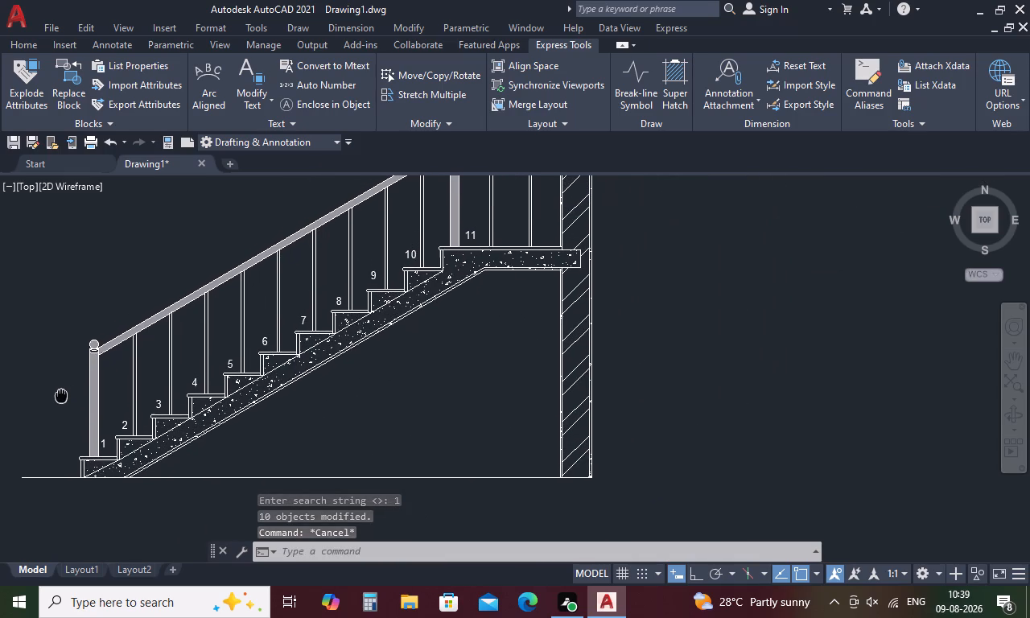
middle_drag(61, 394, 187, 368)
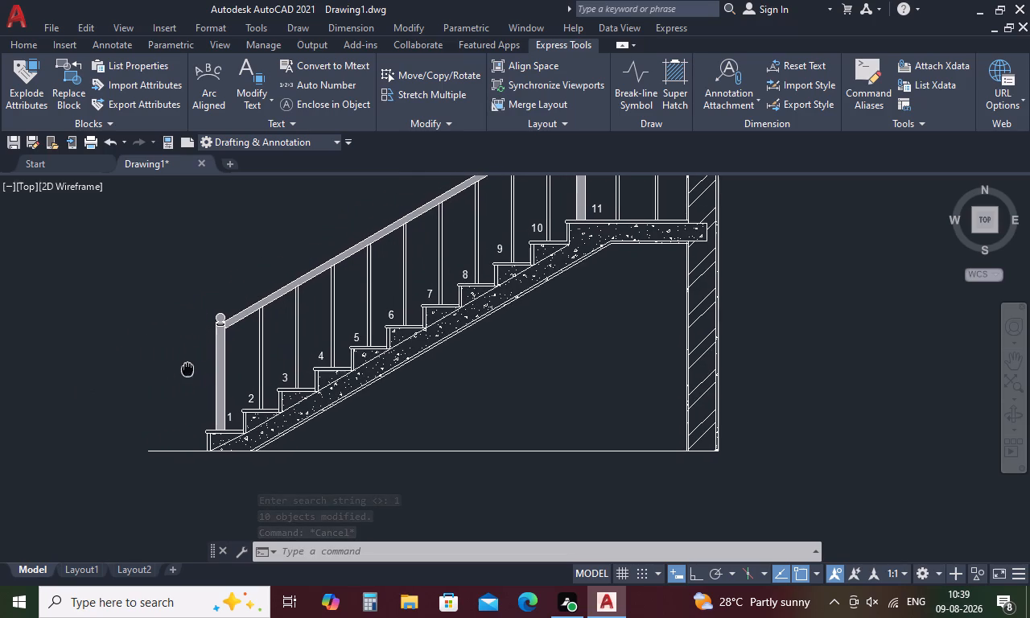
scroll(225, 414, up, 2)
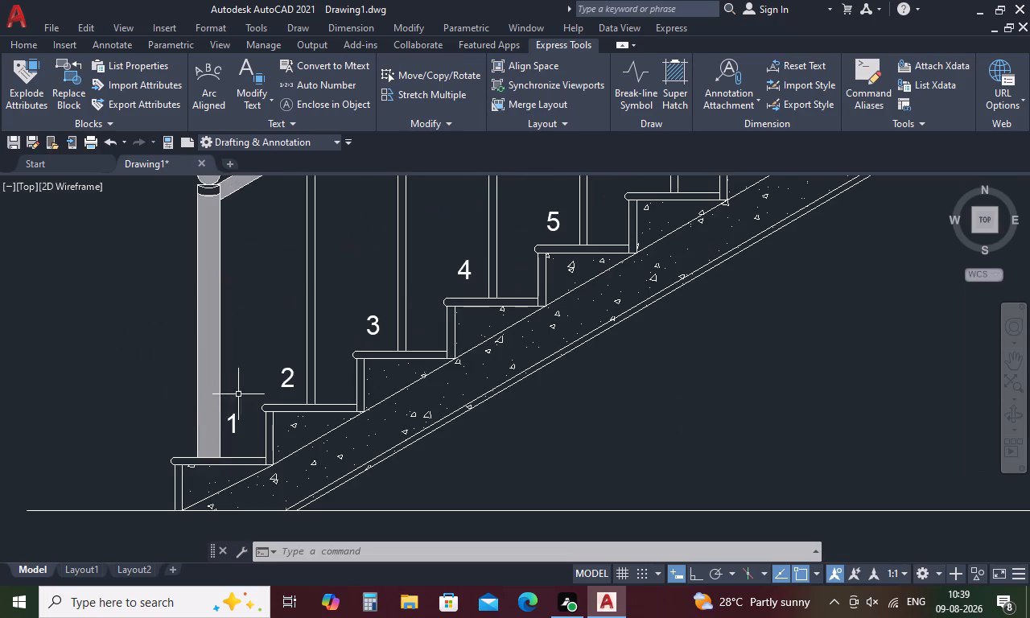
click(233, 419)
right_click(234, 414)
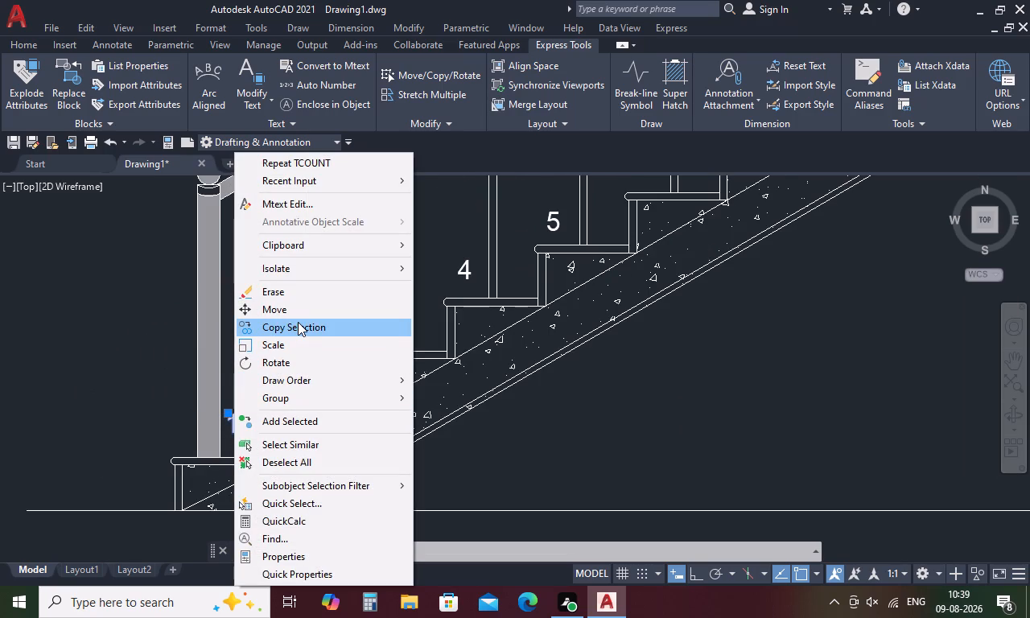
click(289, 443)
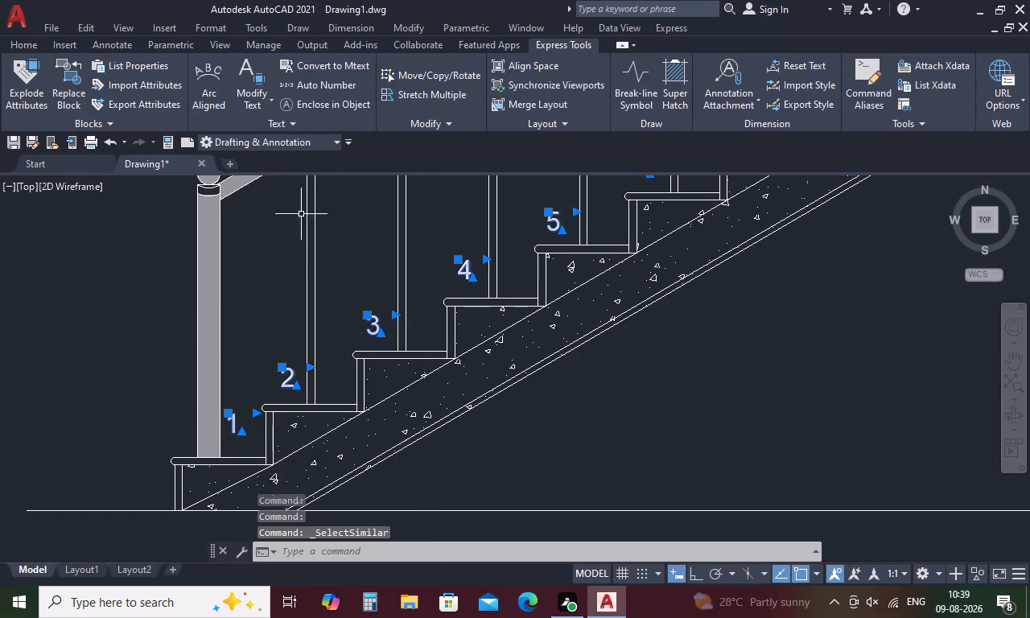
click(329, 108)
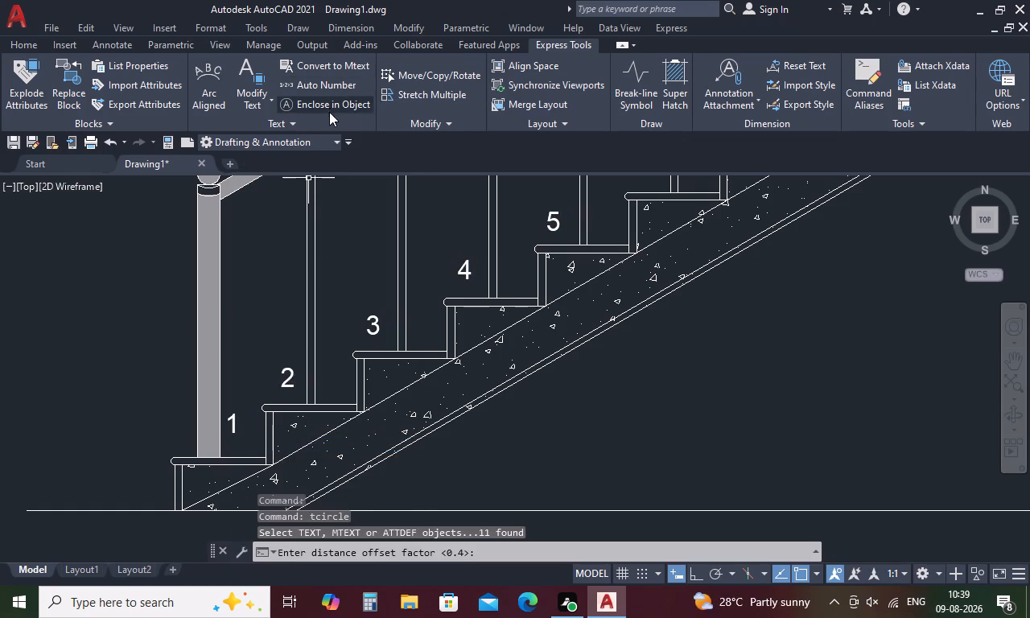
text(.2)
key(space)
key(space)
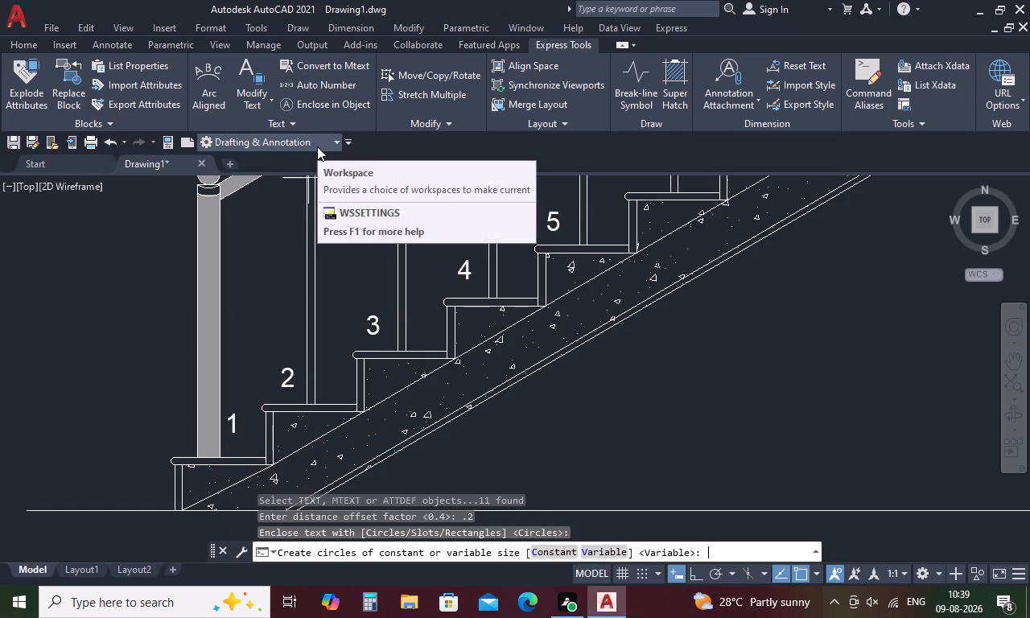
key(space)
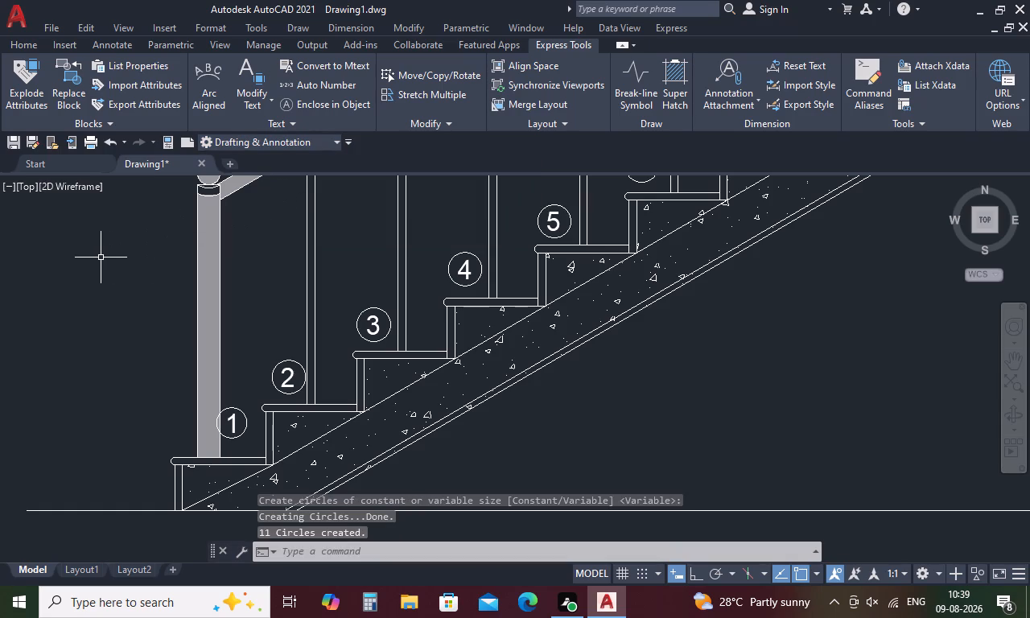
key(Escape)
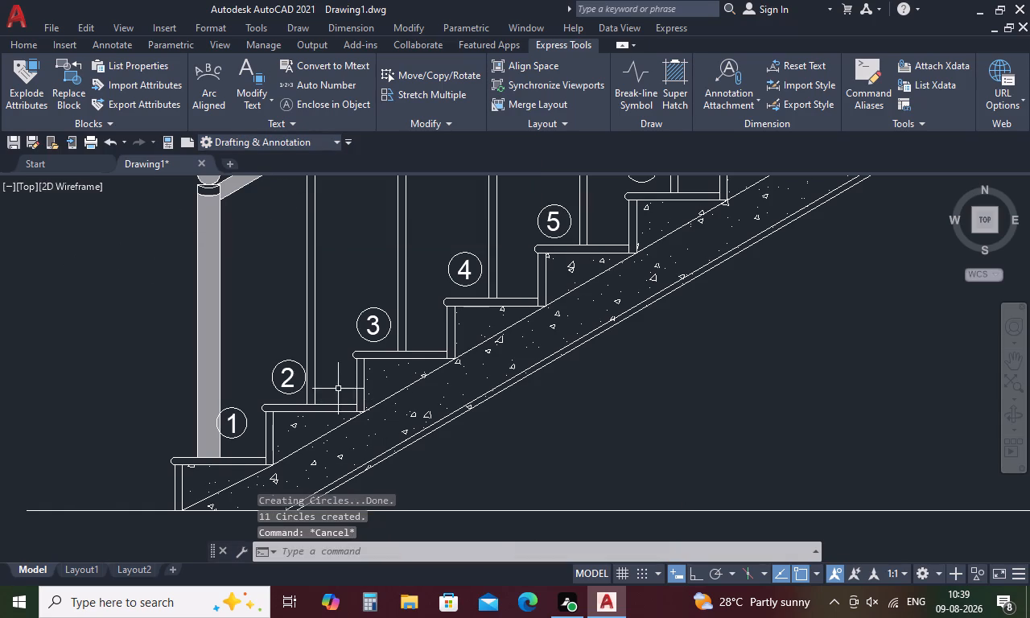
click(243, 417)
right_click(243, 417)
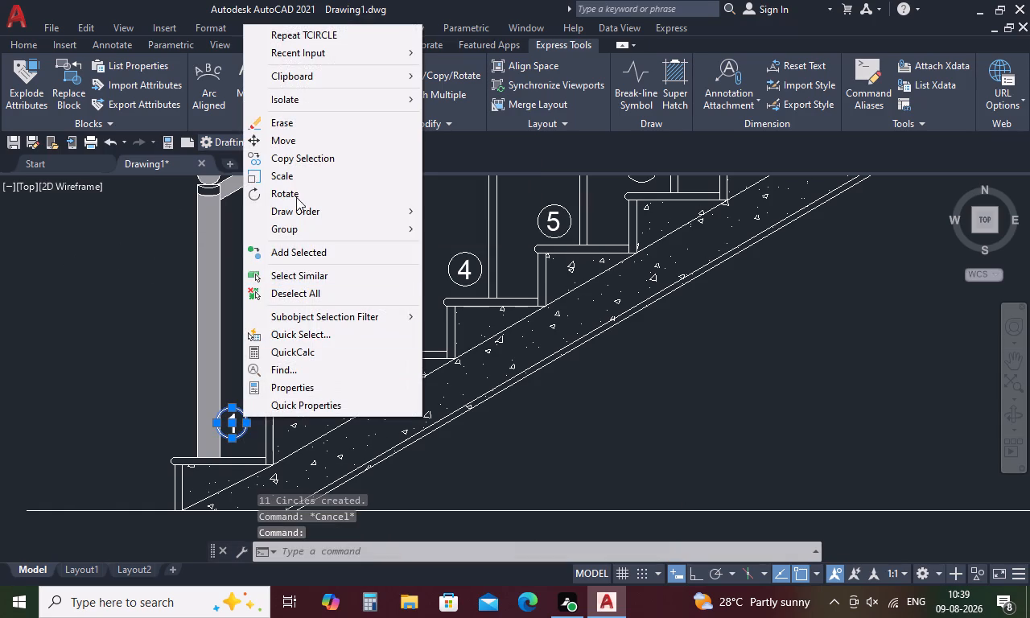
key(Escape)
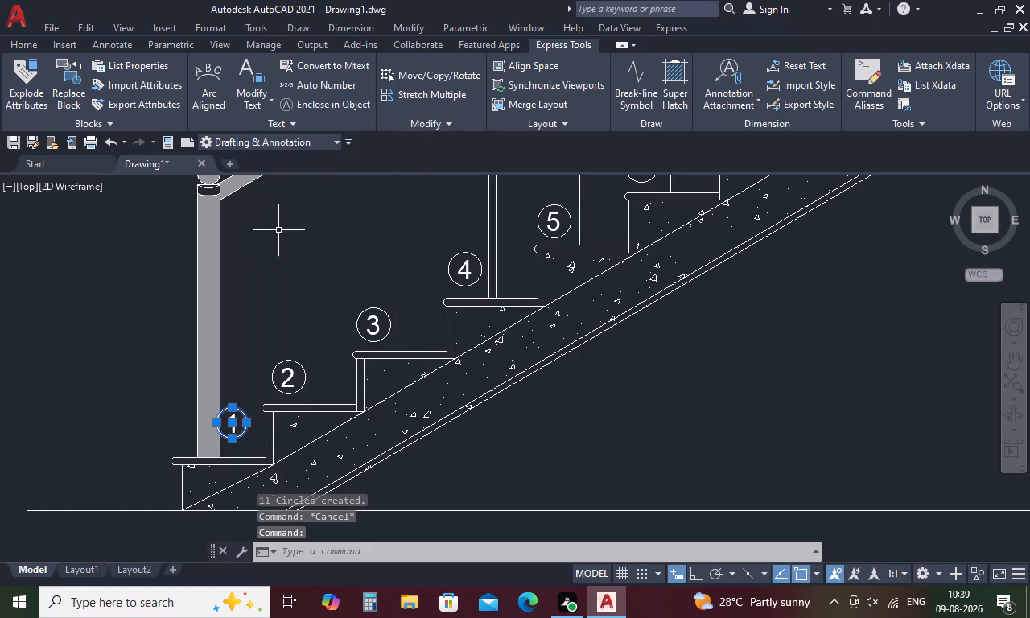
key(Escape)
Move the number 1 together with its circle off the lower post, into the clear space beside the second riser.
scroll(207, 413, up, 3)
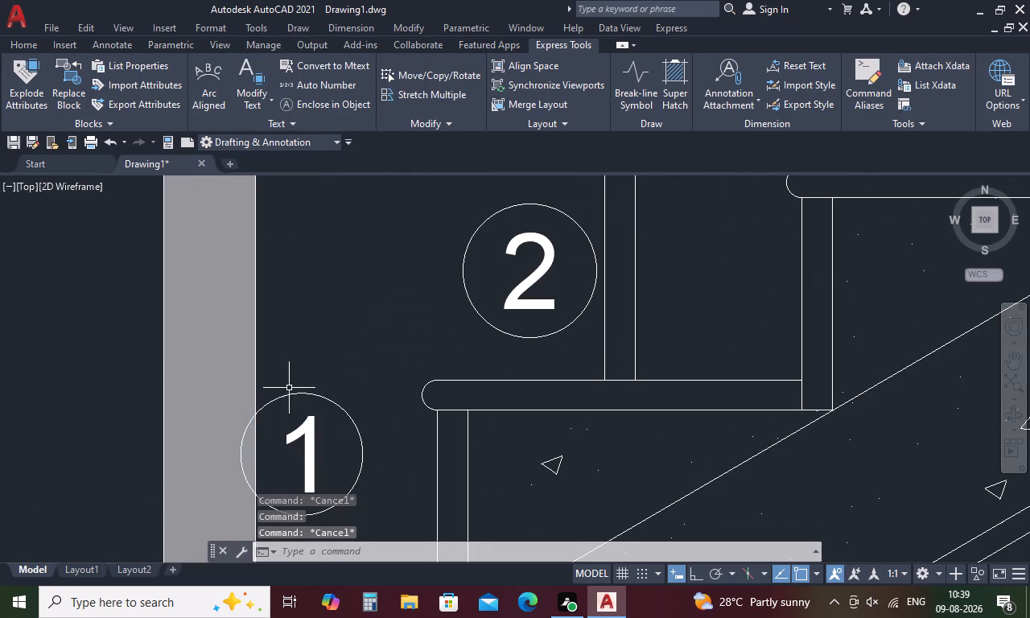
drag(319, 373, 321, 503)
drag(373, 395, 338, 463)
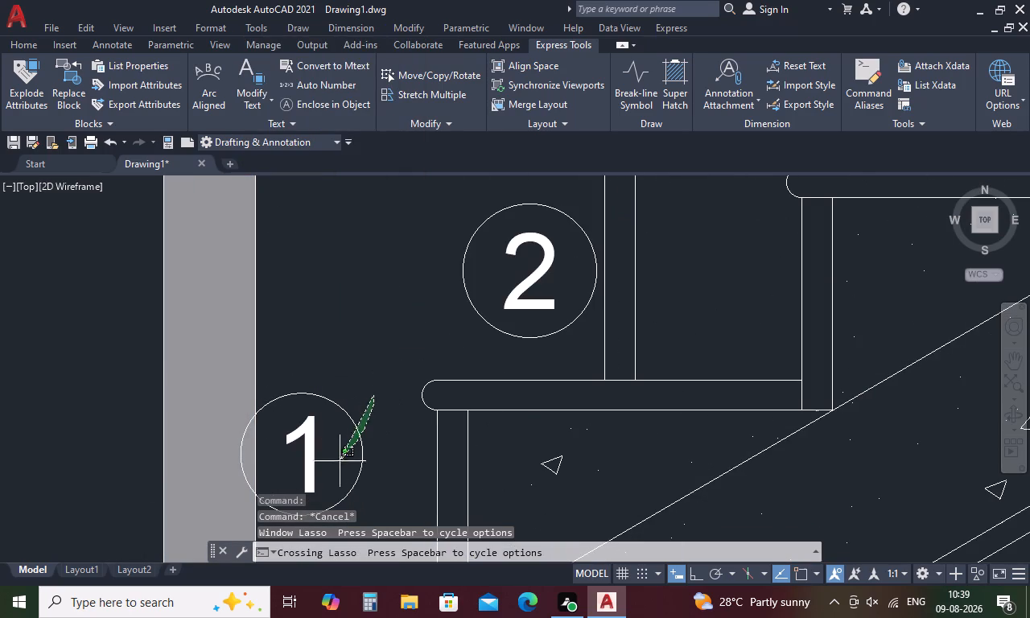
drag(338, 463, 300, 506)
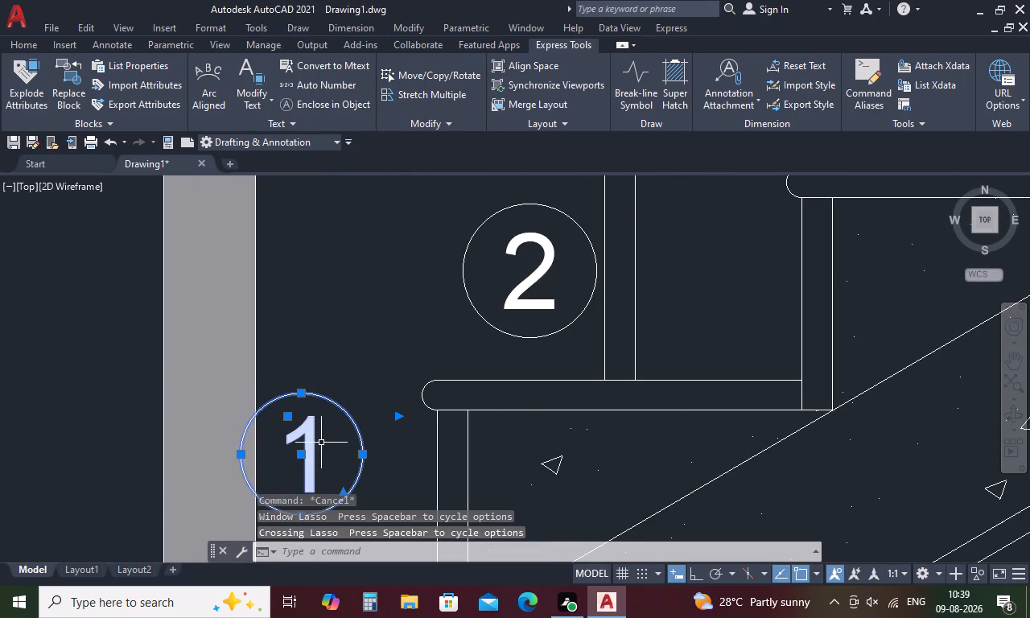
right_click(309, 420)
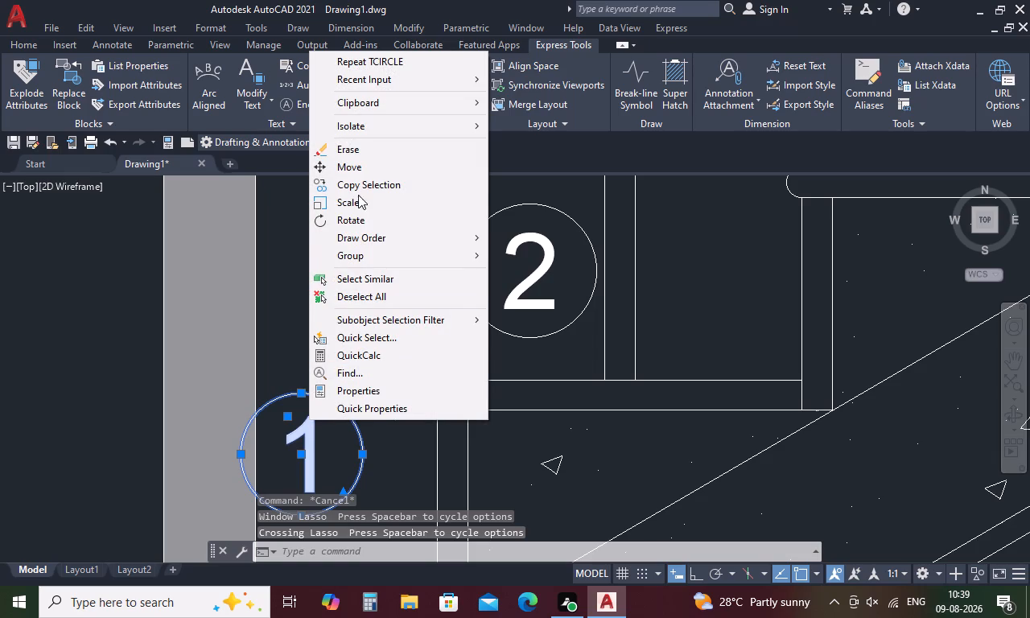
click(364, 169)
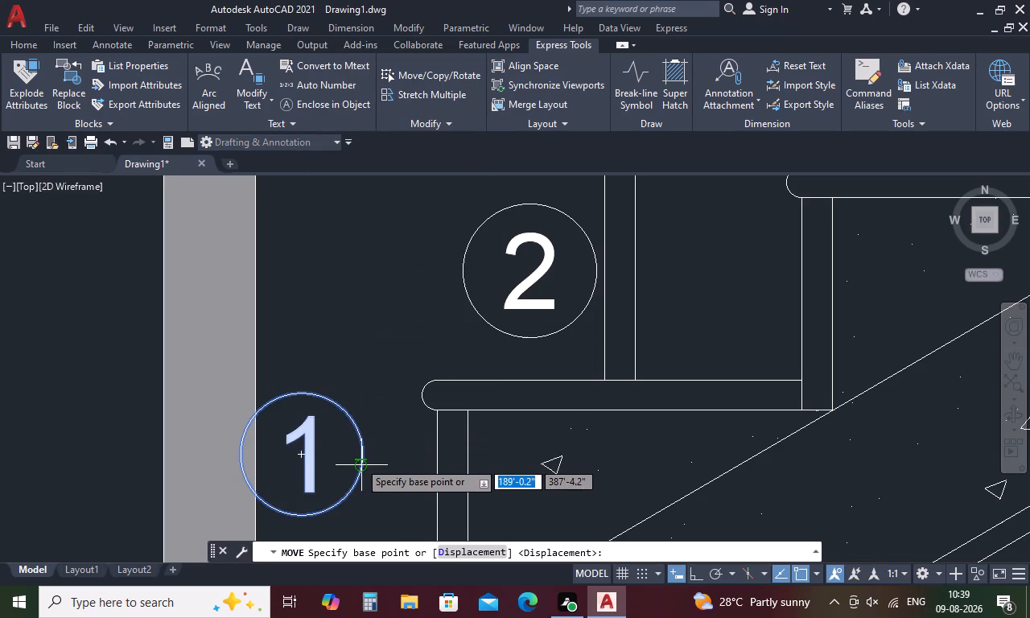
click(360, 462)
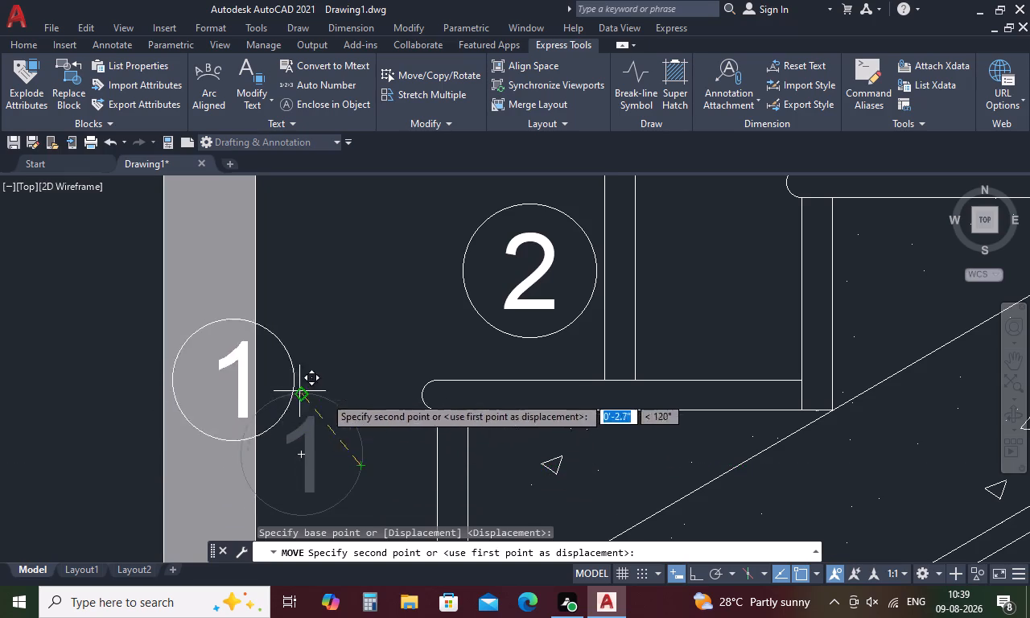
click(418, 457)
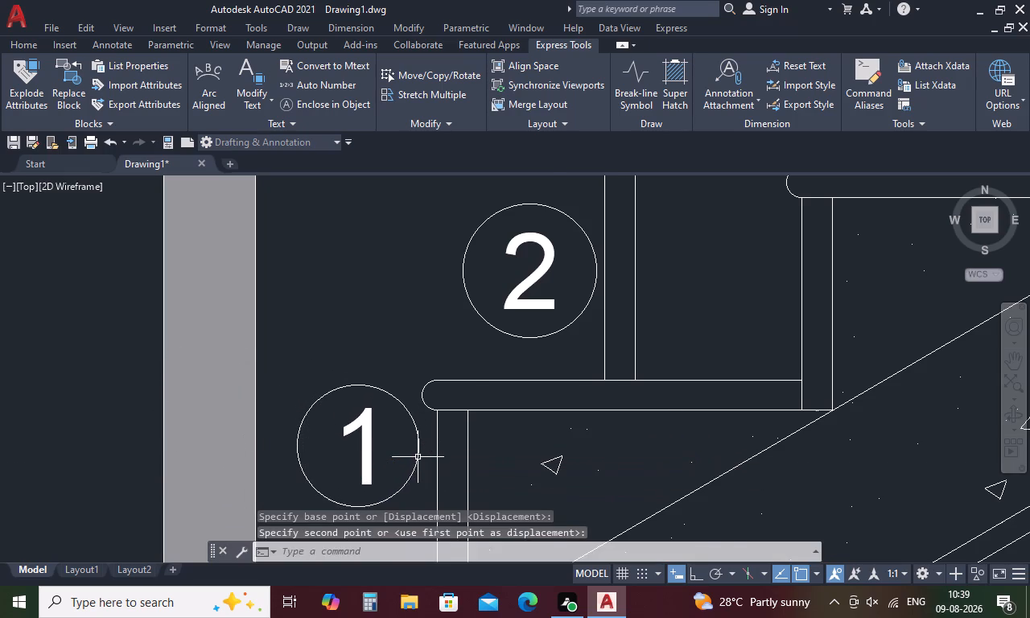
Examine the circled tread numbers up the flight to the landing for overlaps, and review the whole staircase section.
scroll(418, 457, down, 1)
middle_drag(496, 358, 212, 452)
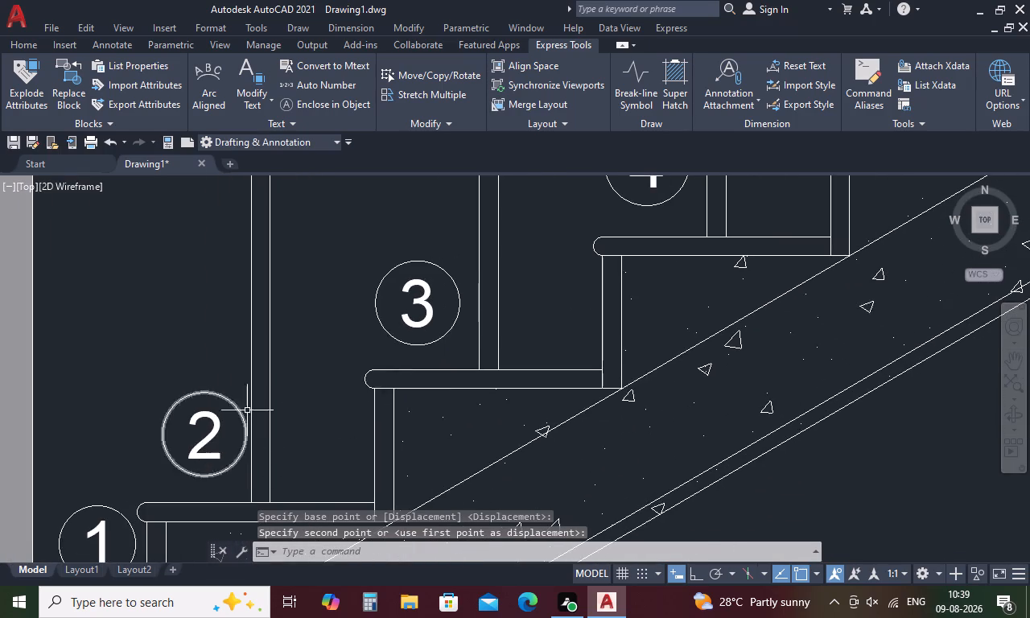
middle_drag(328, 340, 132, 451)
middle_drag(319, 328, 86, 499)
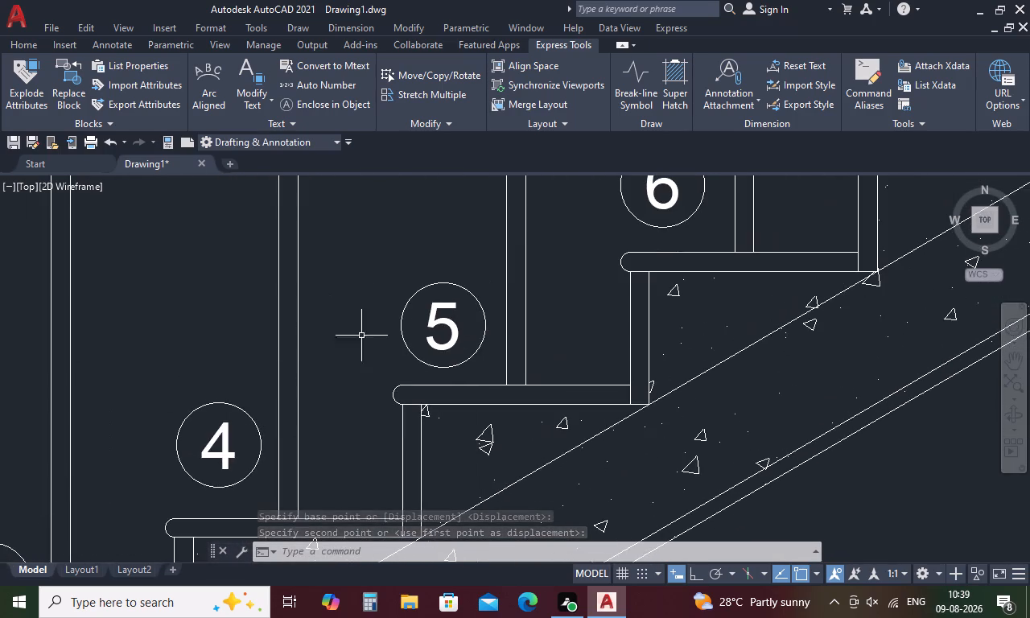
middle_drag(376, 333, 202, 450)
middle_drag(331, 324, 0, 542)
middle_drag(300, 376, 49, 508)
scroll(300, 376, down, 1)
middle_drag(257, 389, 134, 496)
middle_drag(227, 416, 153, 483)
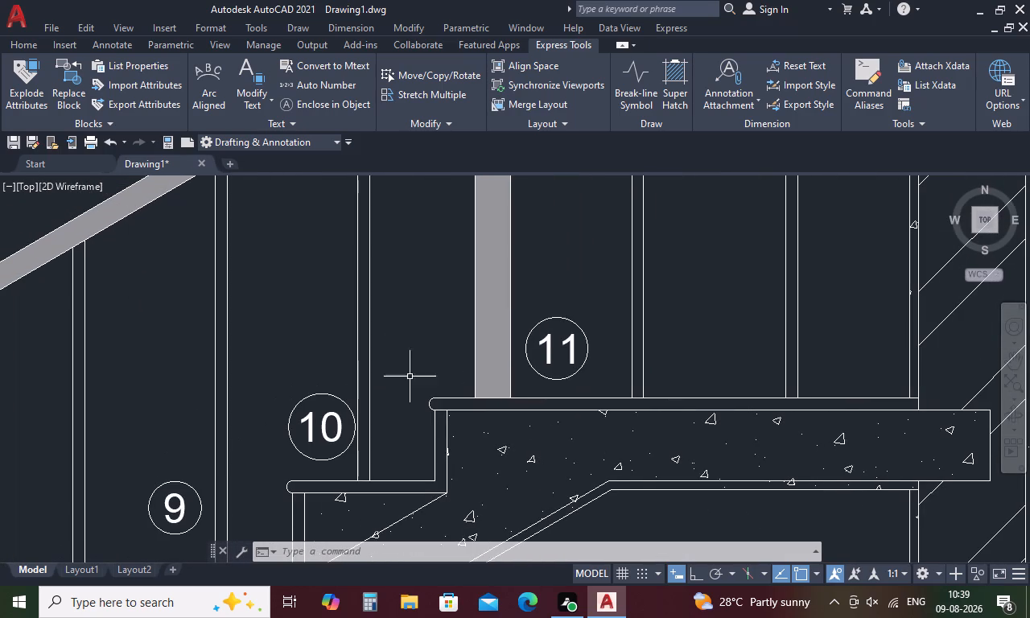
key(Escape)
scroll(398, 369, down, 2)
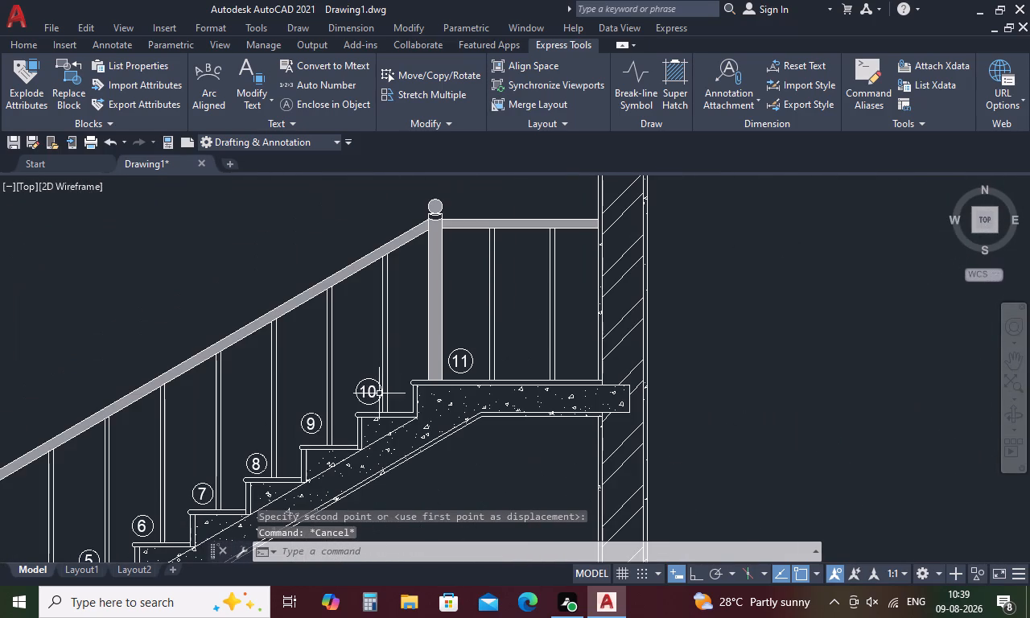
middle_drag(279, 439, 312, 335)
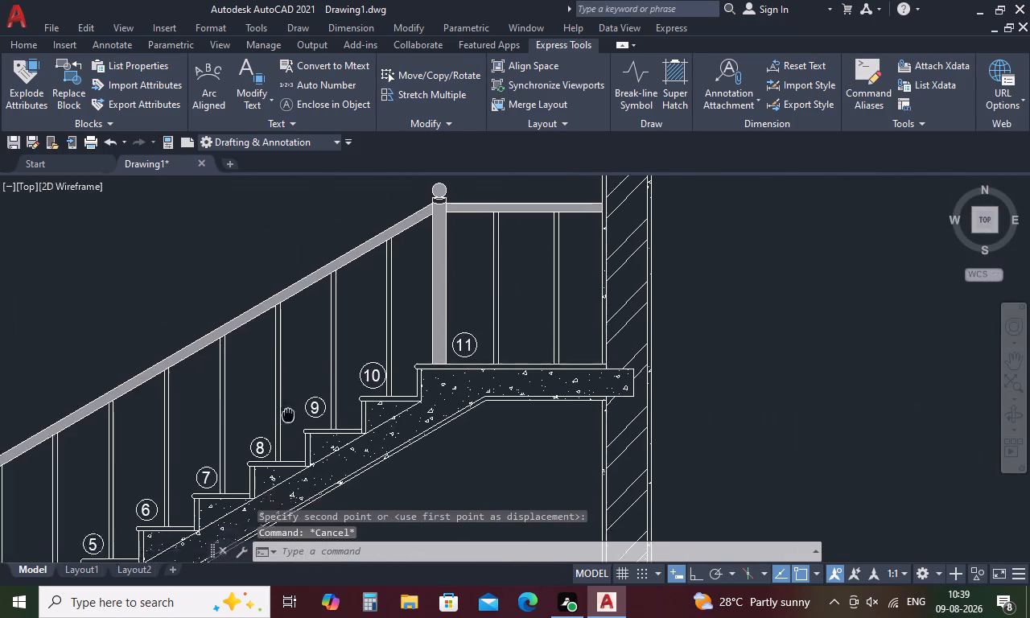
middle_drag(312, 335, 325, 279)
scroll(324, 285, down, 1)
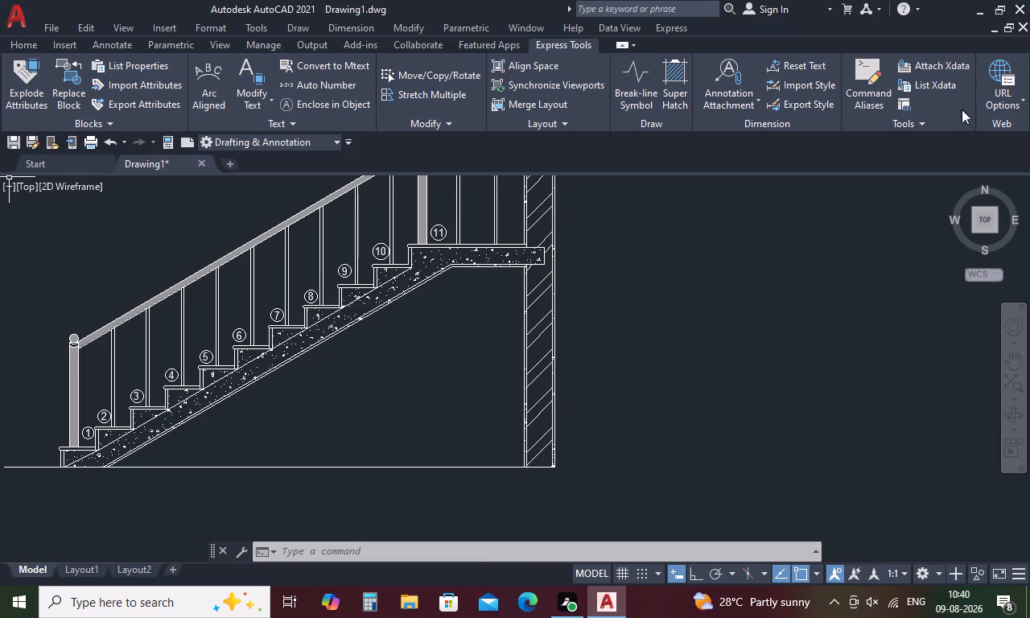
scroll(522, 463, down, 1)
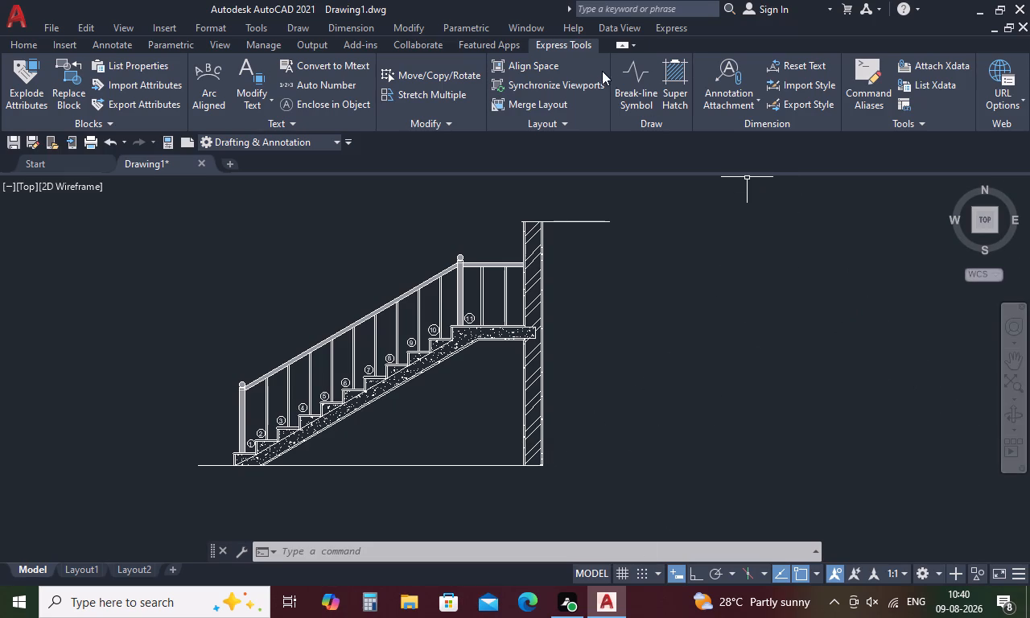
Erase the horizontal line across the top end of the hatched wall.
click(643, 76)
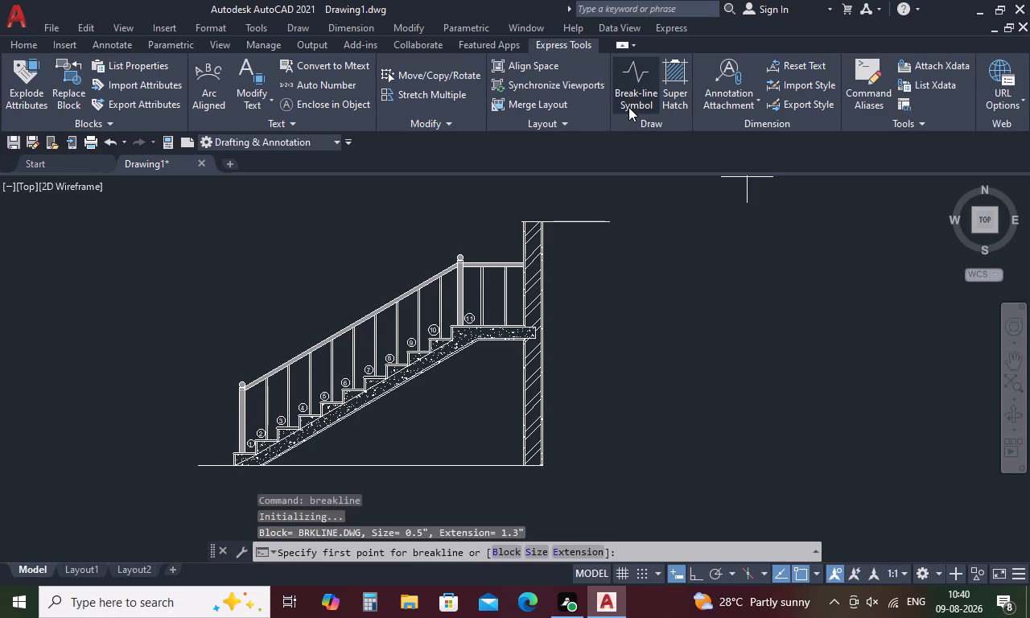
key(Escape)
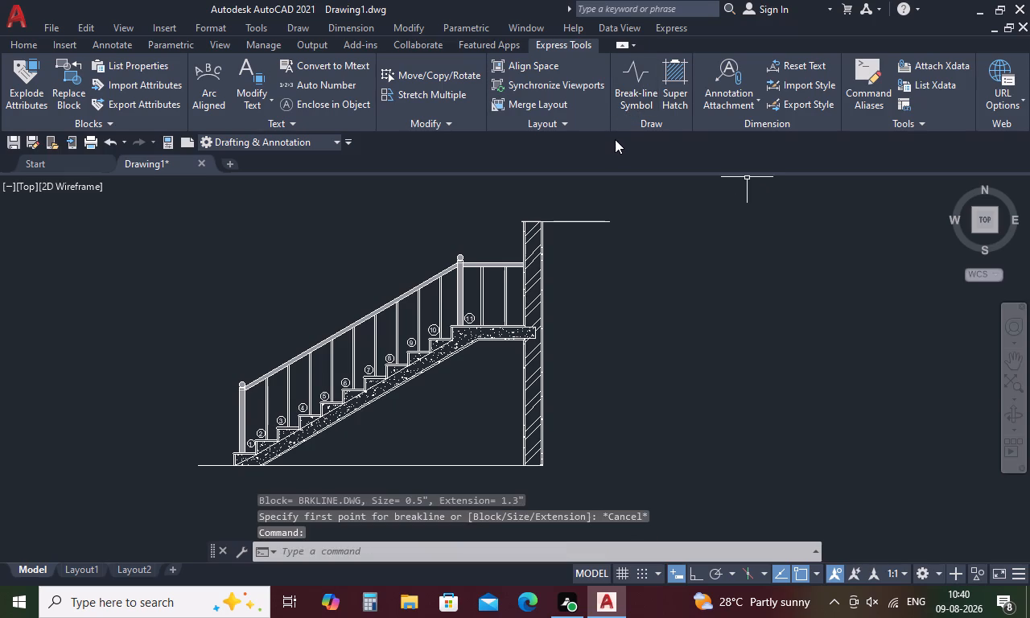
click(568, 220)
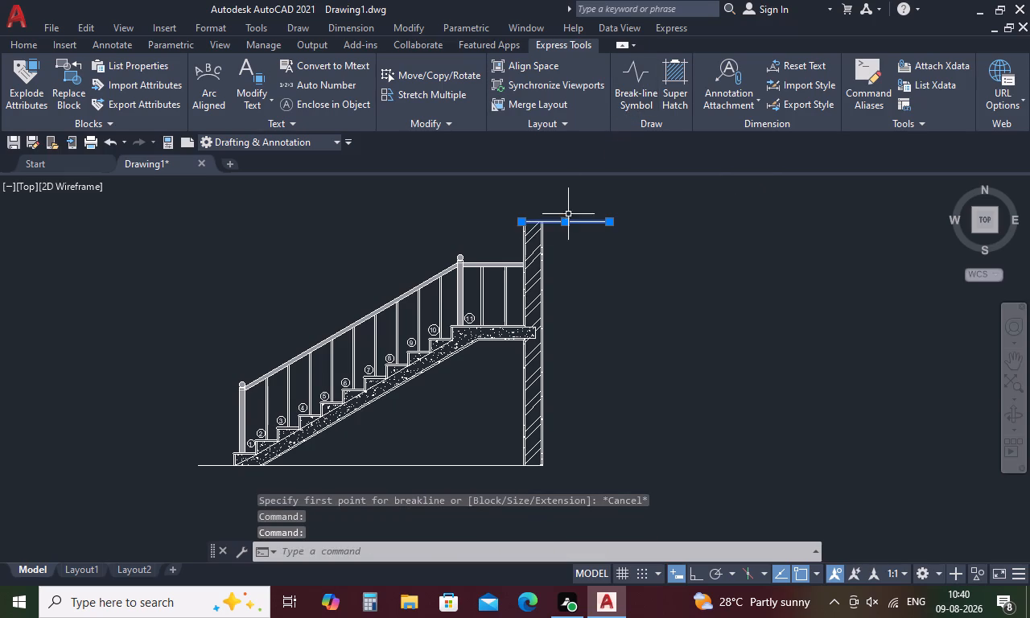
key(Delete)
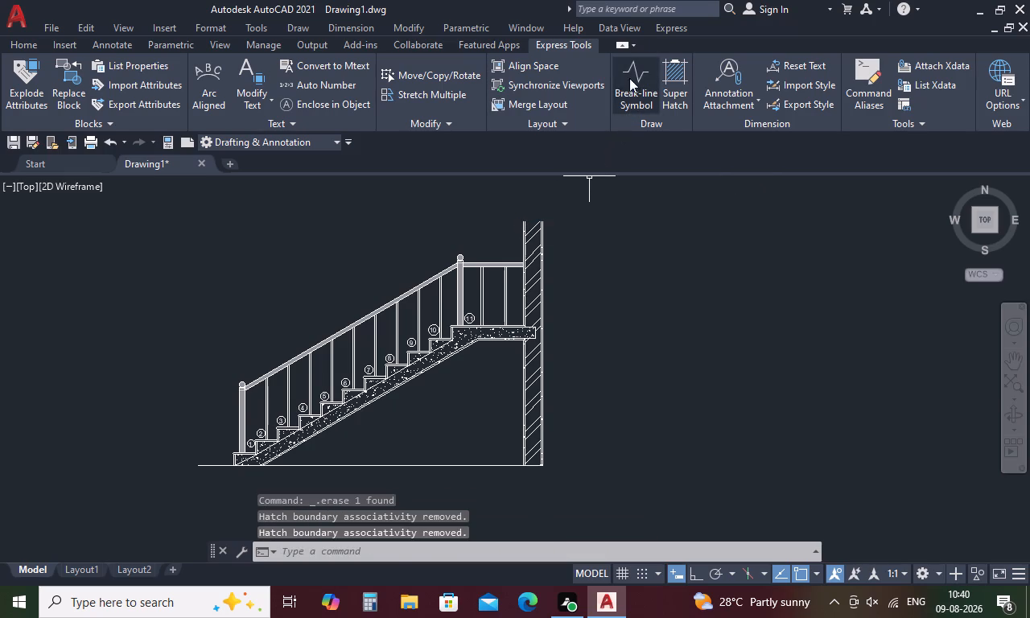
Draw a break line across the open top end of the hatched wall, with the break symbol at its midpoint.
click(632, 64)
scroll(532, 216, up, 2)
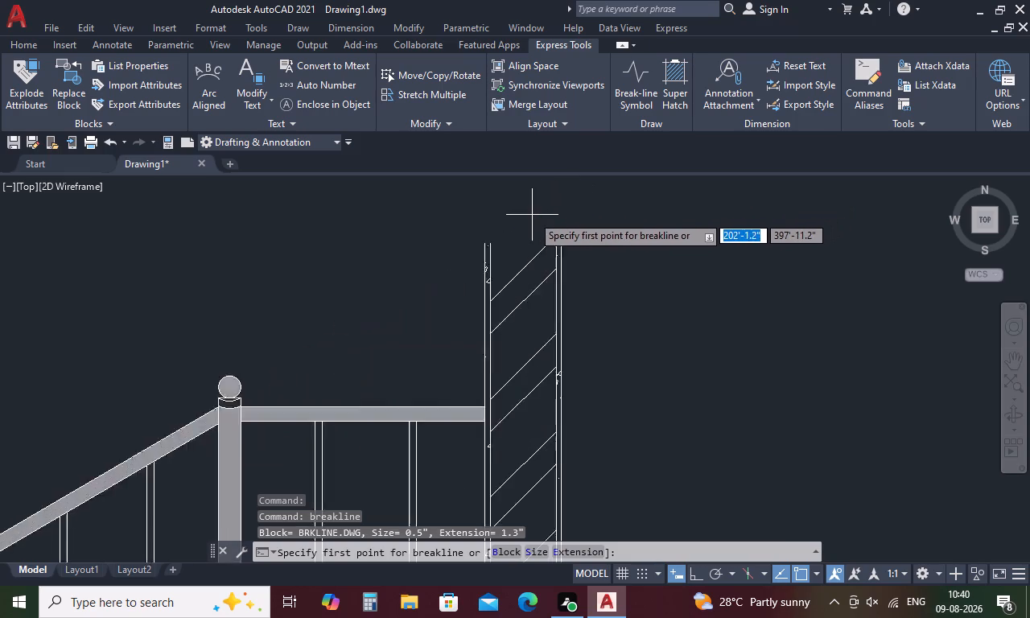
scroll(532, 215, up, 2)
click(452, 257)
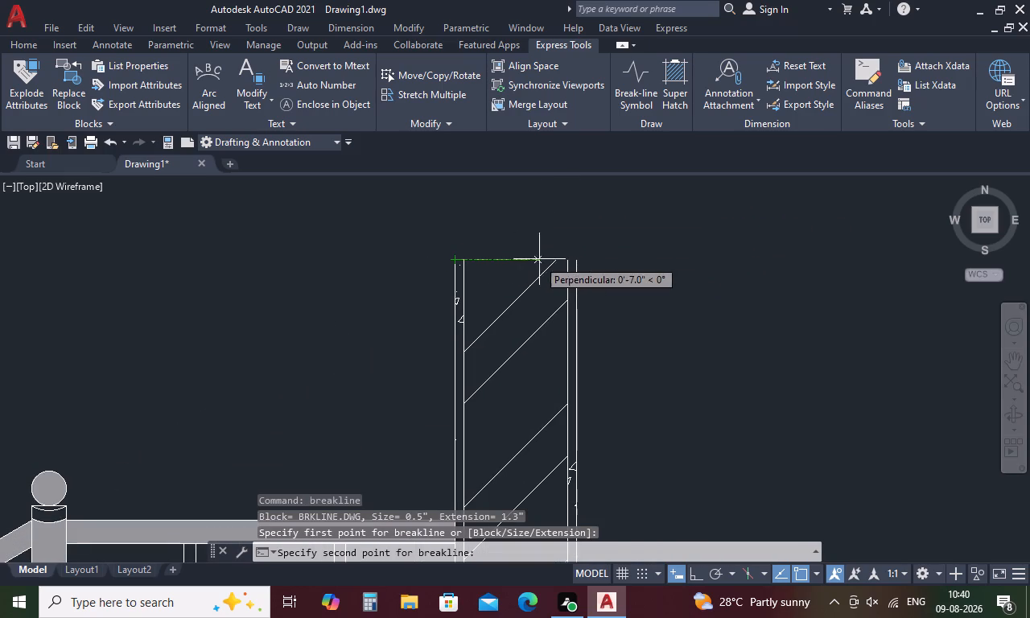
click(581, 256)
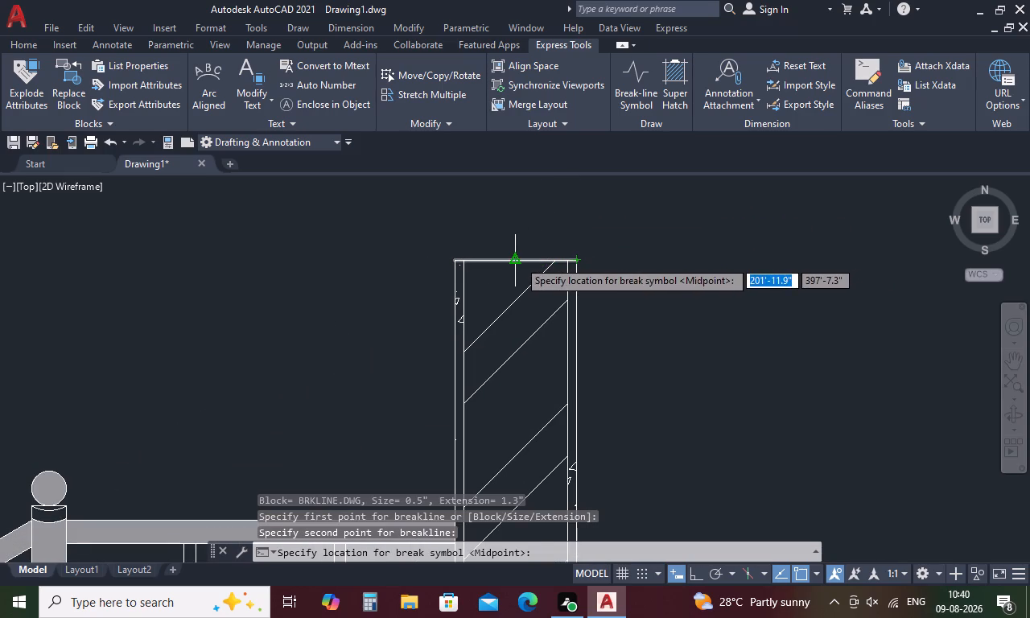
click(518, 260)
scroll(707, 204, down, 3)
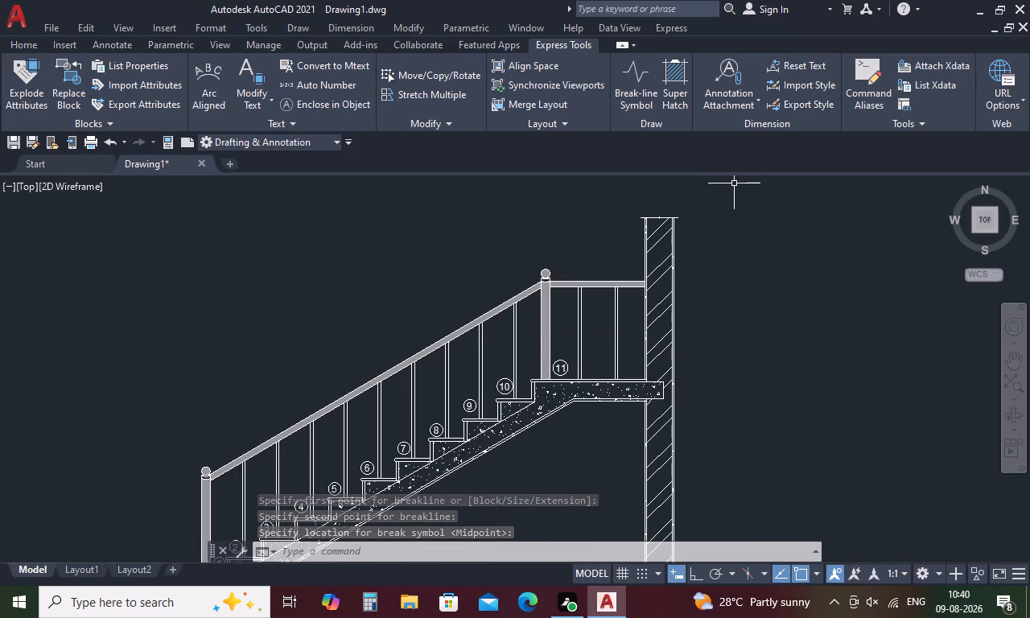
Add the Break-line Symbol command to the Quick Access Toolbar.
click(640, 72)
right_click(640, 72)
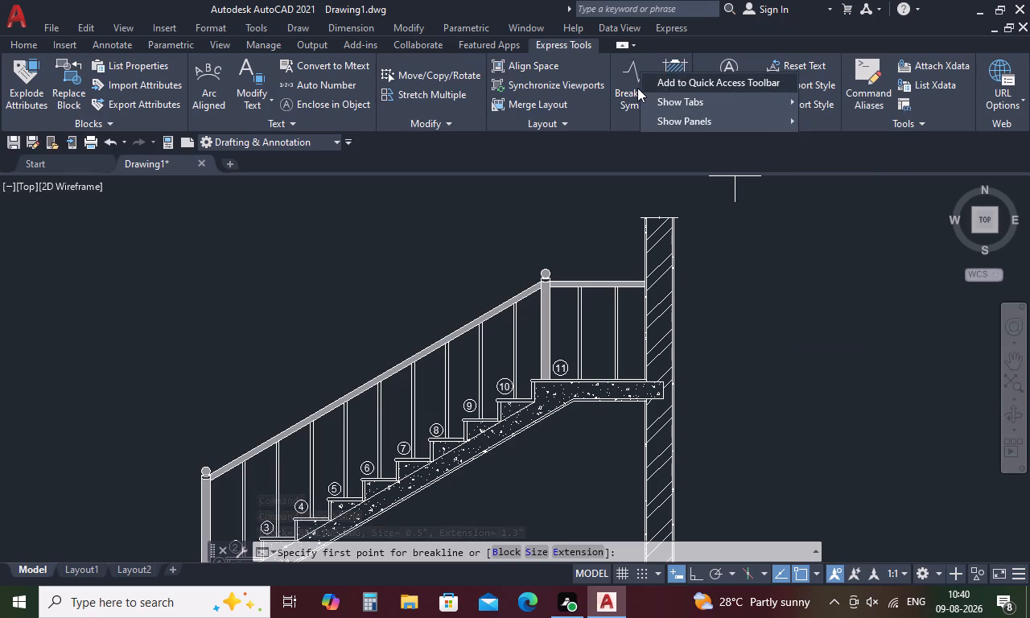
click(671, 79)
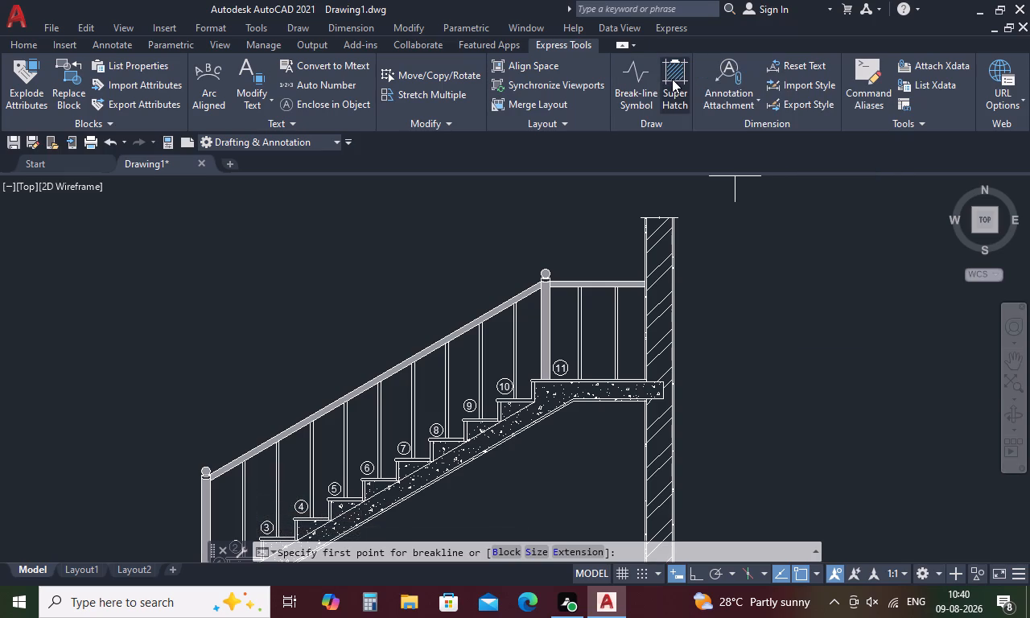
Turn off the display of the View ribbon tab.
right_click(643, 101)
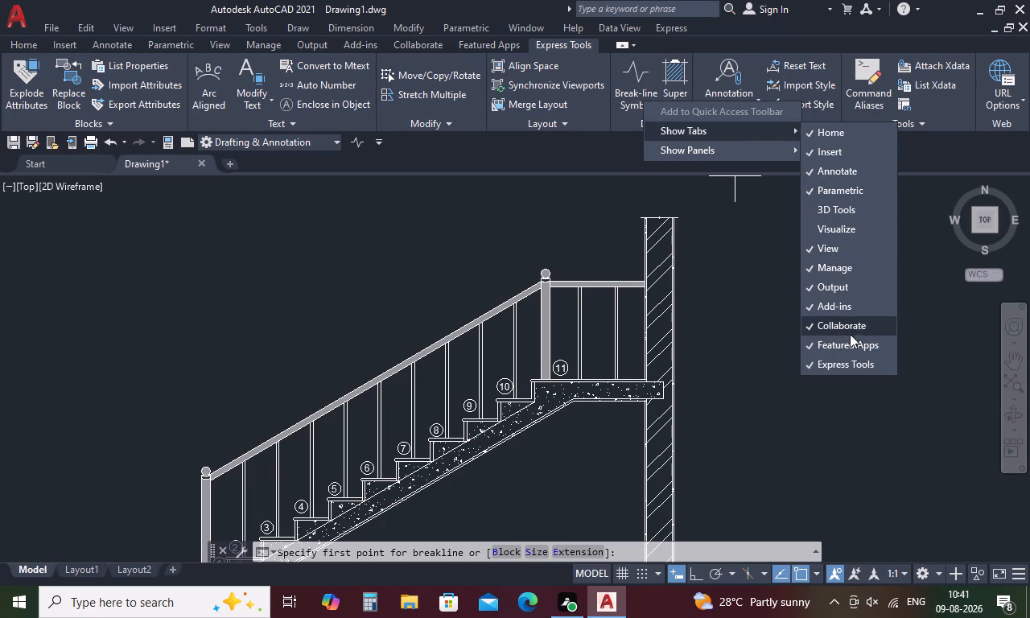
click(832, 250)
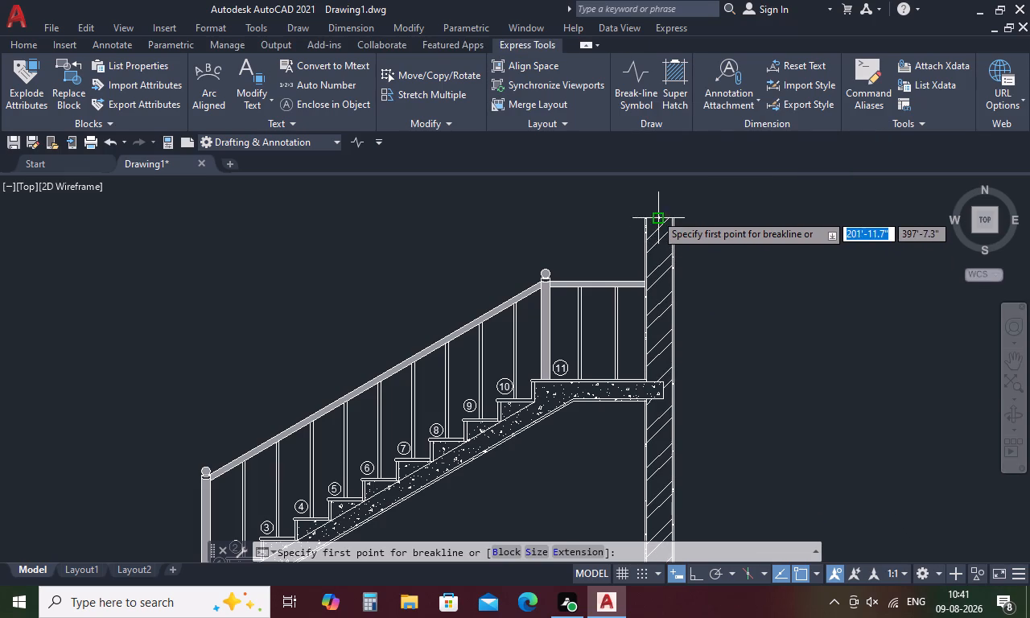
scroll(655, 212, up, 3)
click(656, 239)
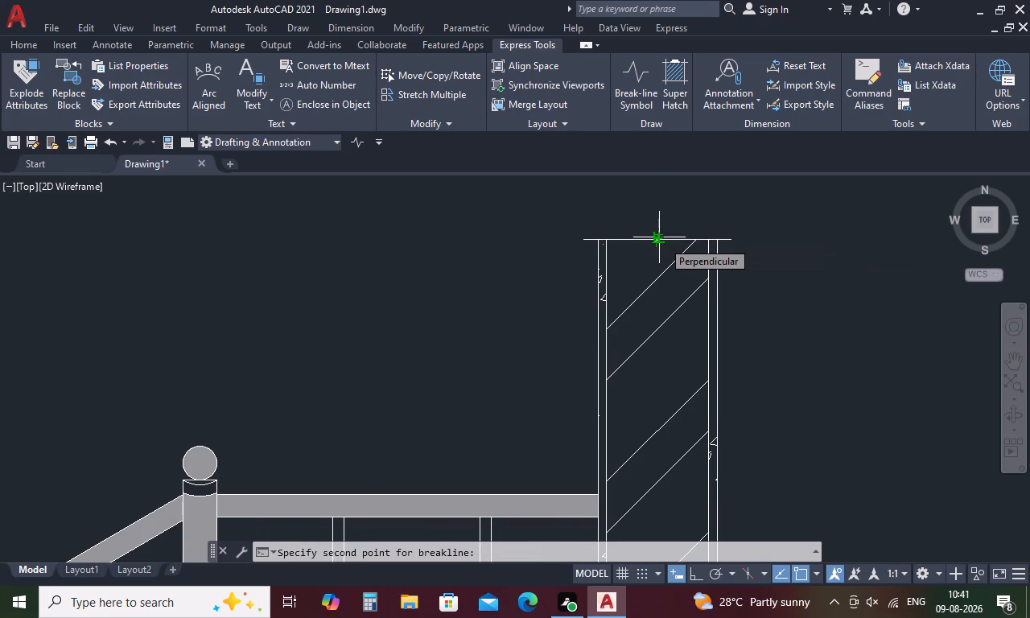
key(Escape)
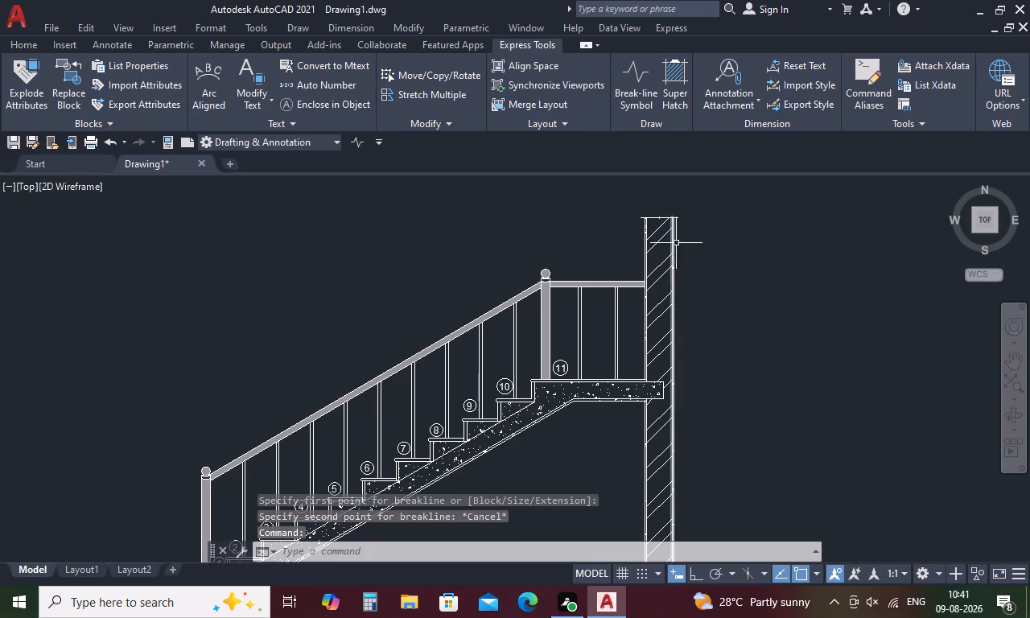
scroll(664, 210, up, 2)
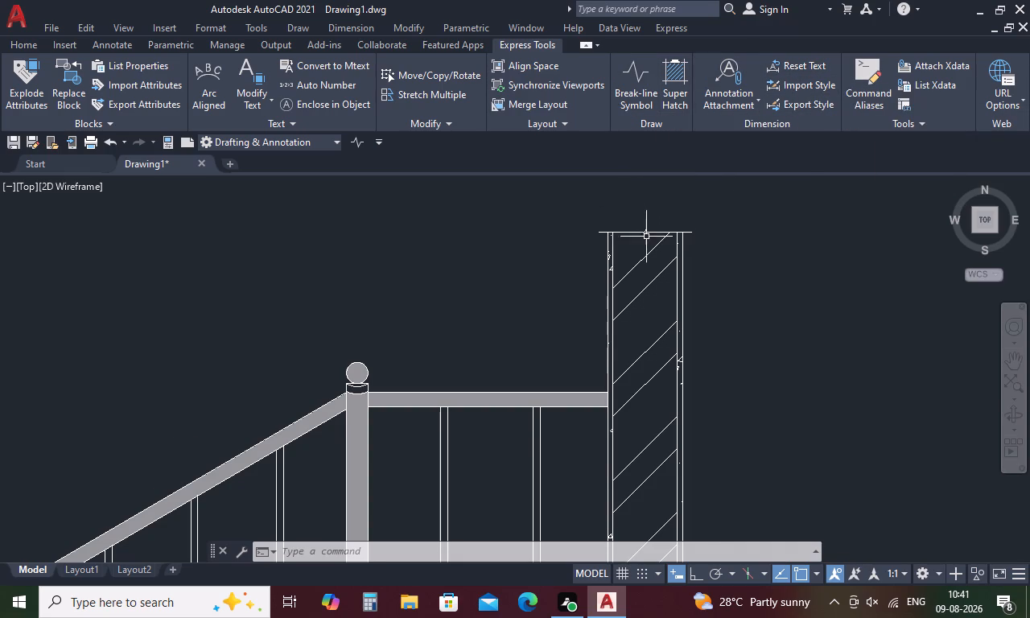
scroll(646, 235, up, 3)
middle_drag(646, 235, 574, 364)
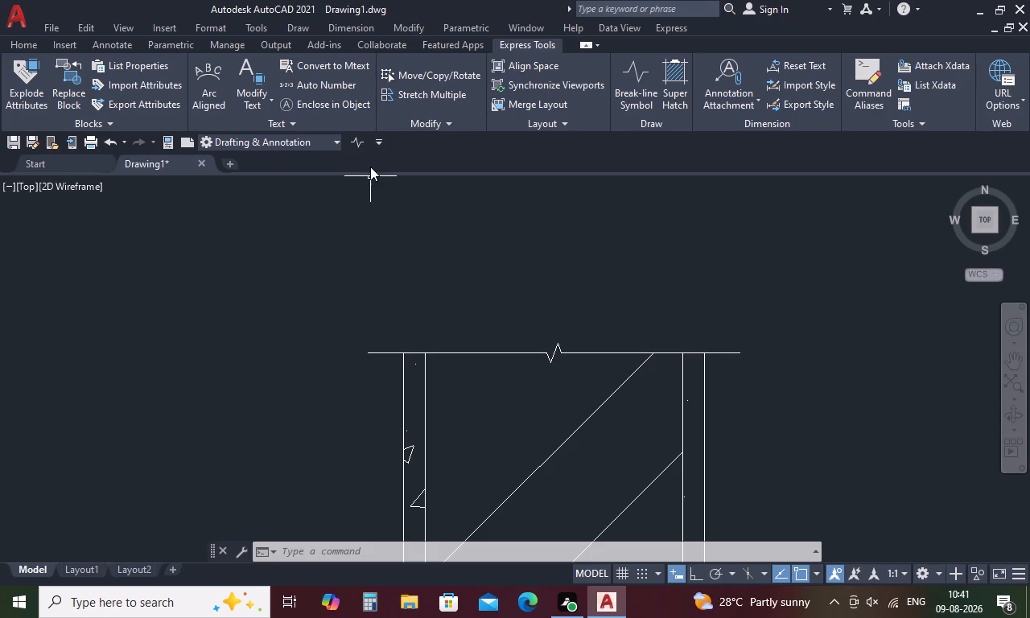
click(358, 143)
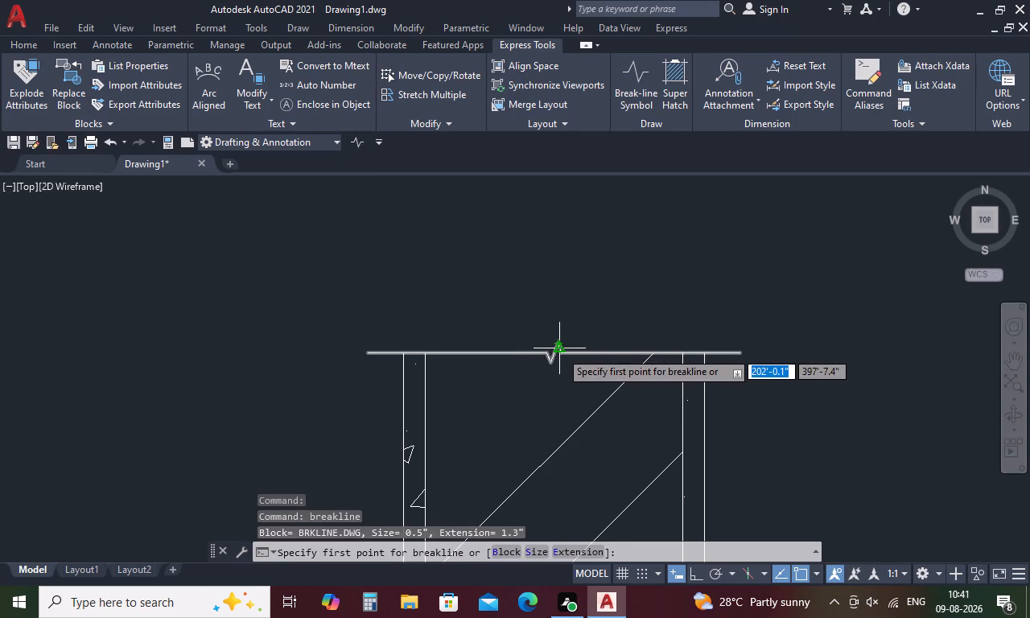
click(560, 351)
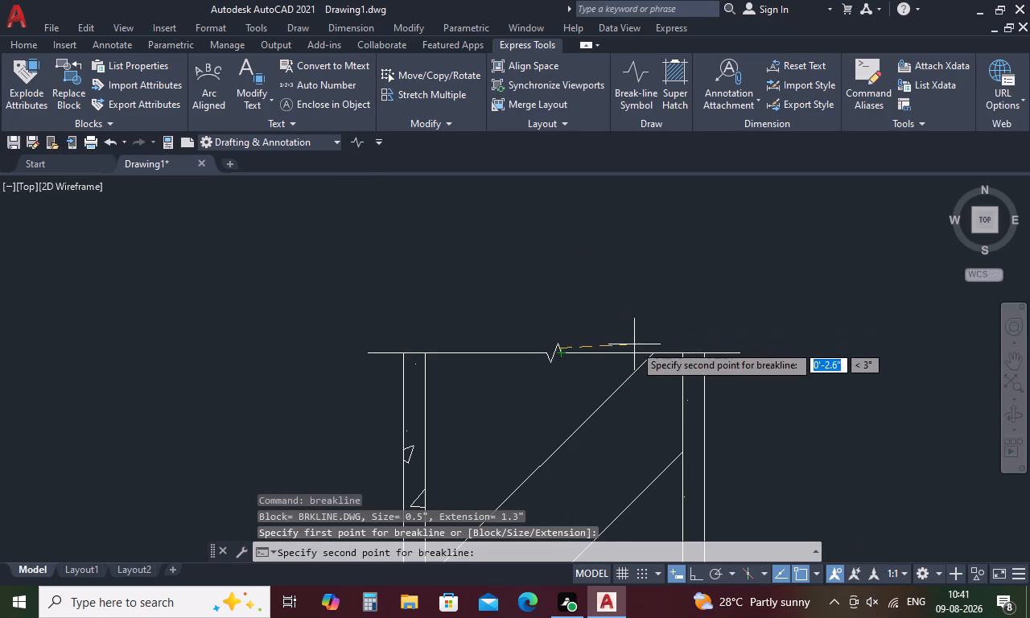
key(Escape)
Review the upper landing, the wall end and the whole staircase section.
scroll(568, 380, down, 2)
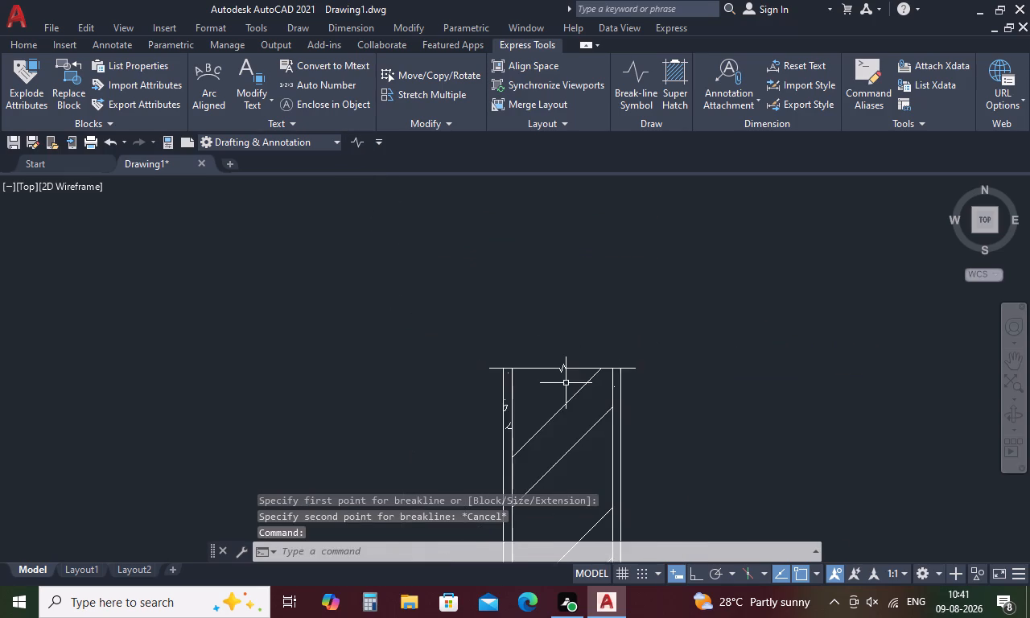
middle_drag(566, 383, 564, 279)
scroll(564, 274, down, 2)
middle_drag(484, 410, 533, 360)
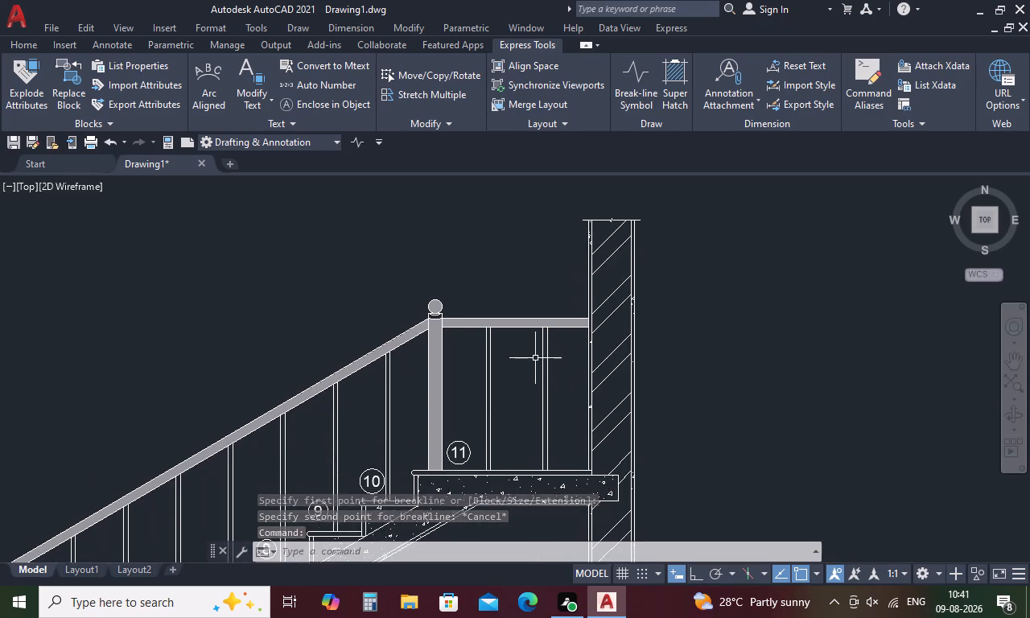
scroll(535, 358, down, 2)
middle_drag(488, 429, 577, 348)
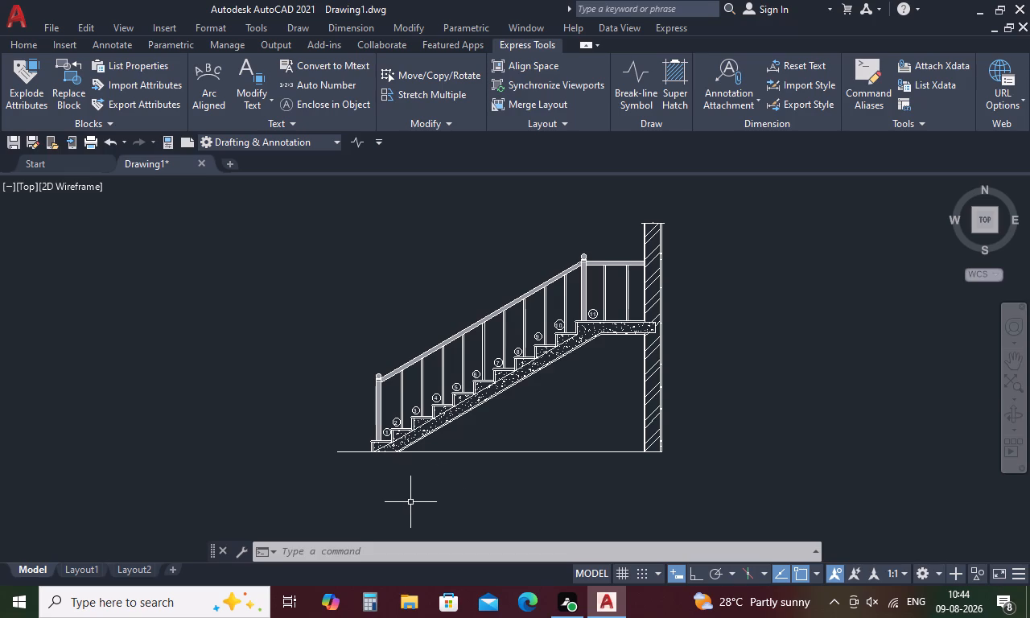
middle_drag(583, 416, 418, 450)
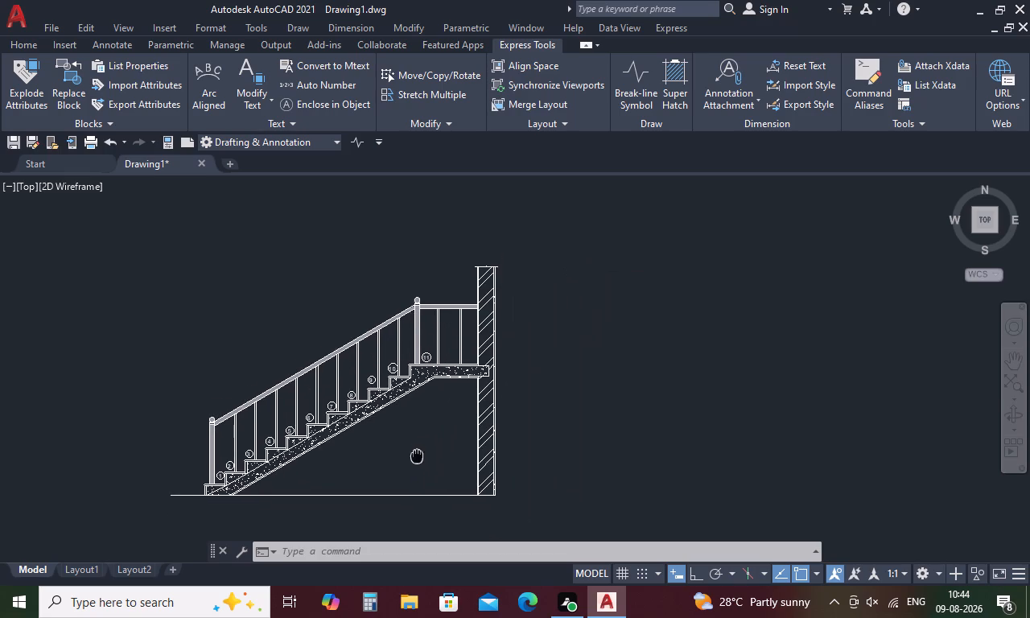
middle_drag(418, 450, 419, 447)
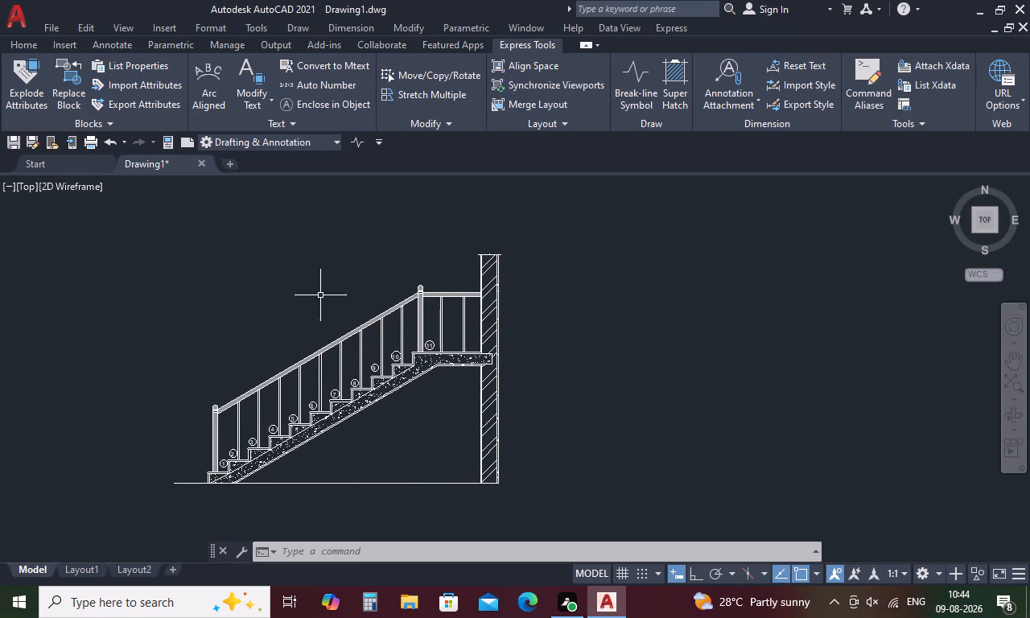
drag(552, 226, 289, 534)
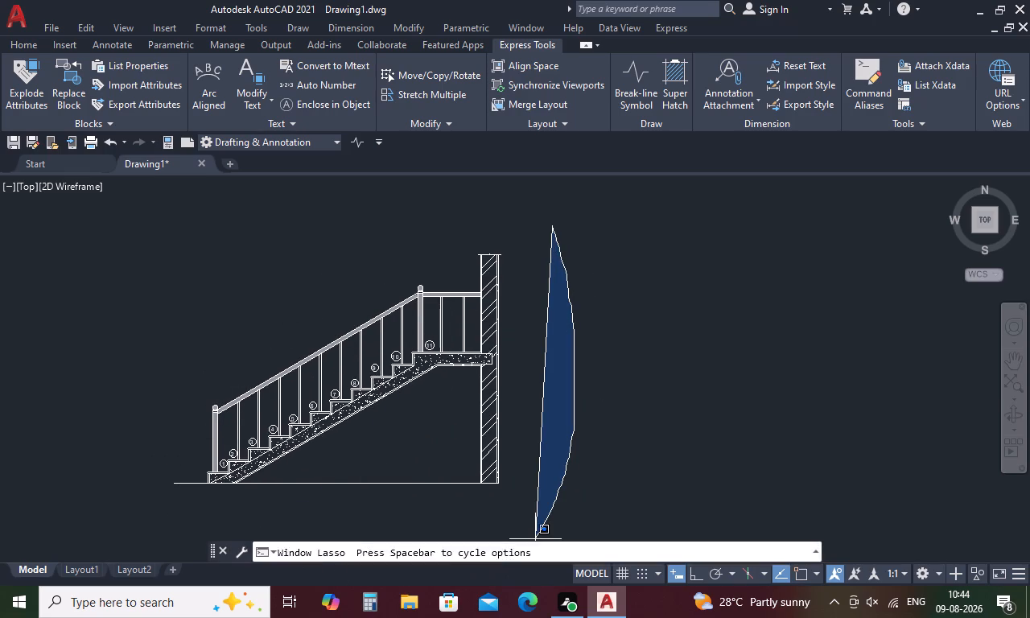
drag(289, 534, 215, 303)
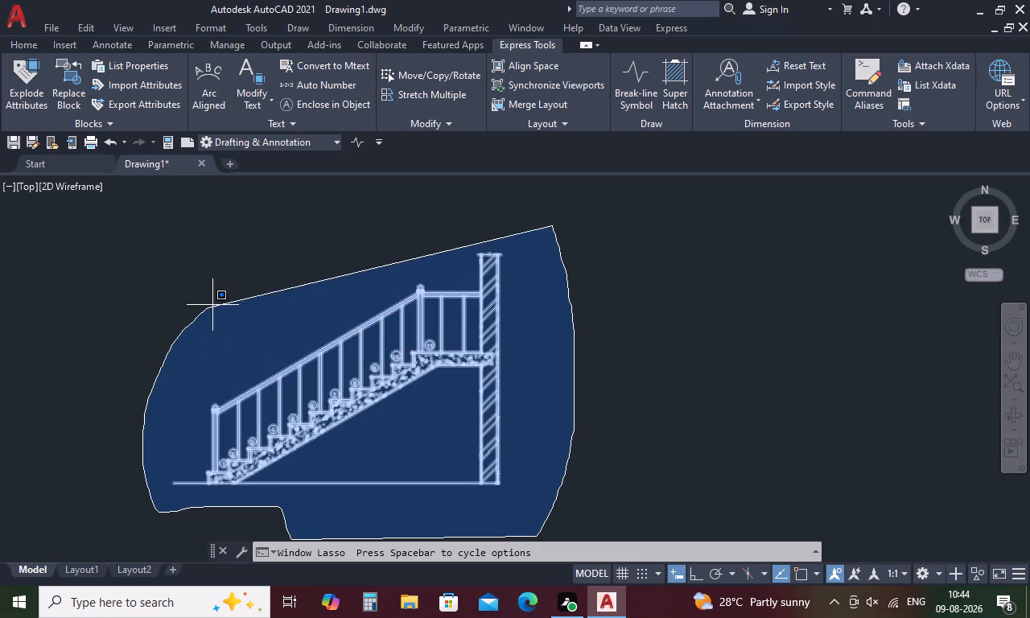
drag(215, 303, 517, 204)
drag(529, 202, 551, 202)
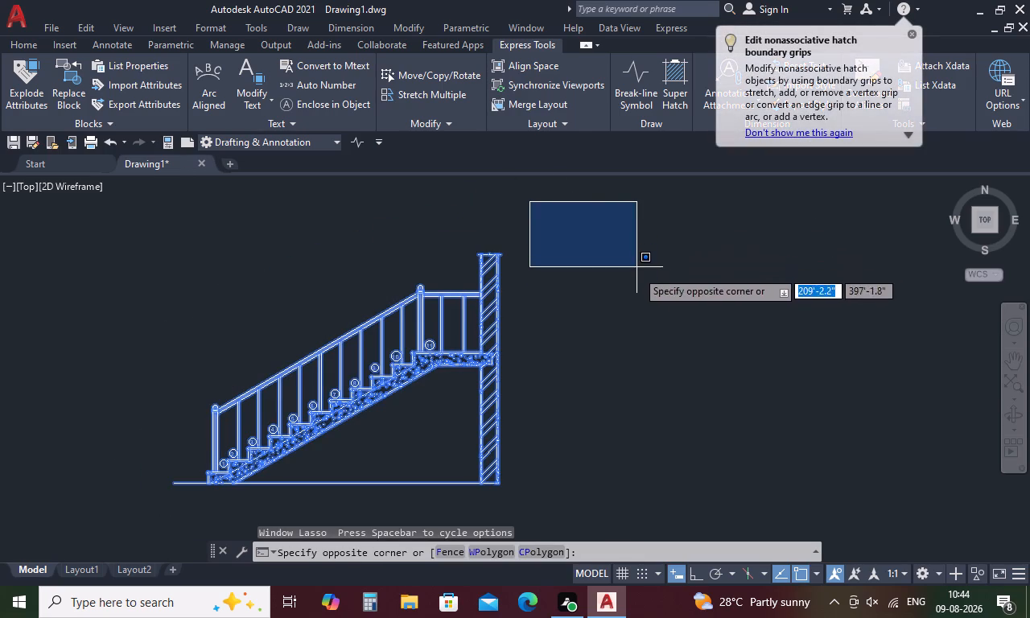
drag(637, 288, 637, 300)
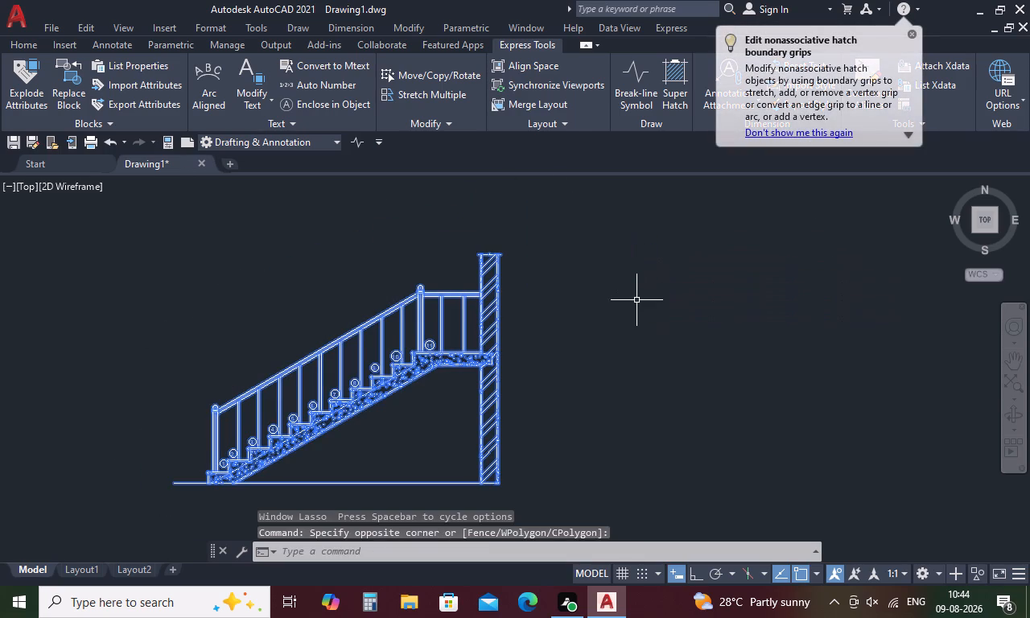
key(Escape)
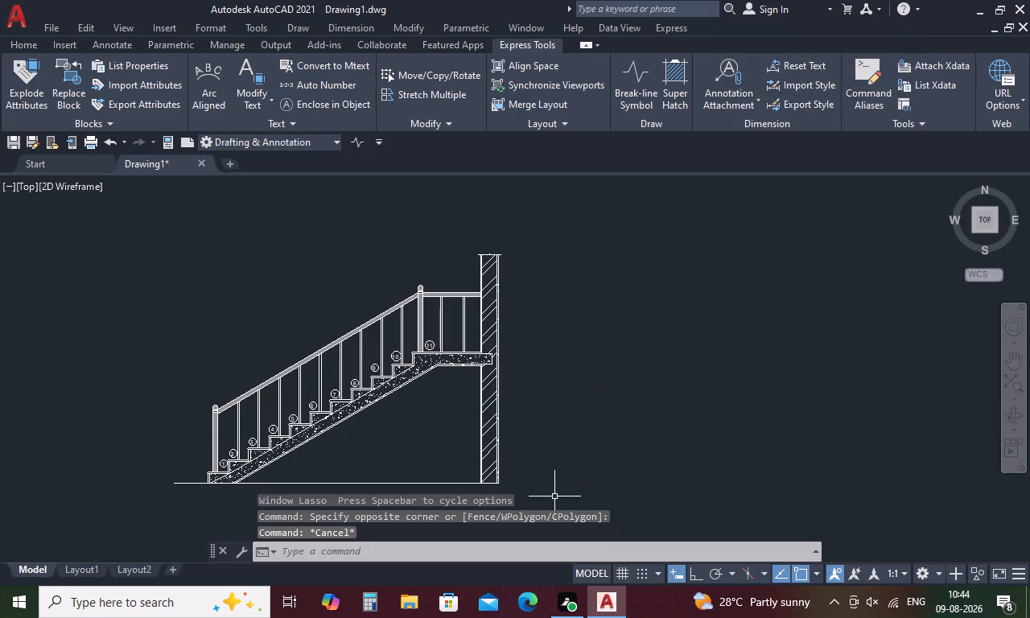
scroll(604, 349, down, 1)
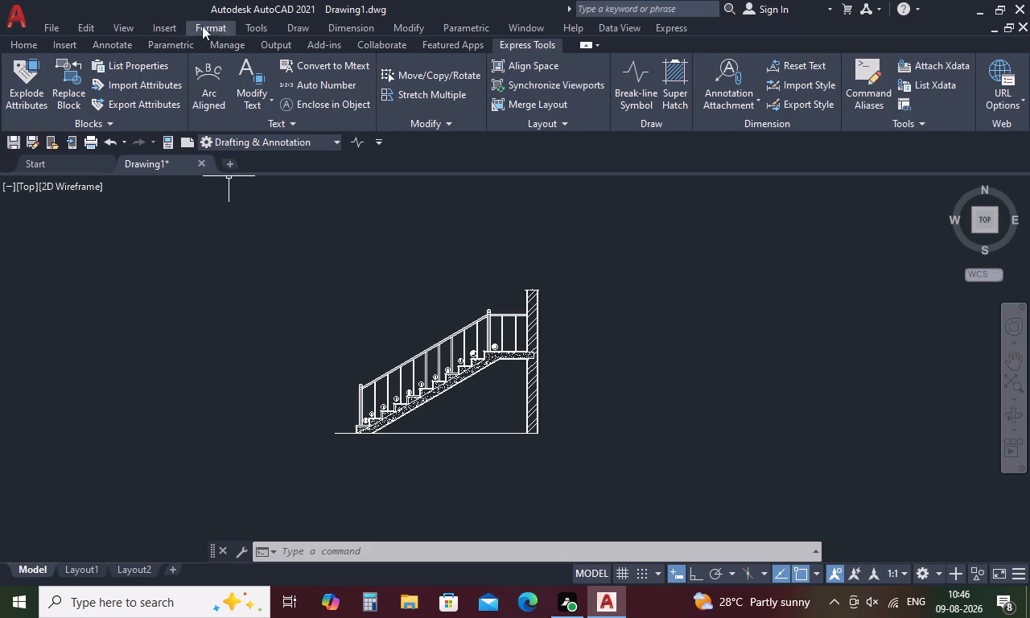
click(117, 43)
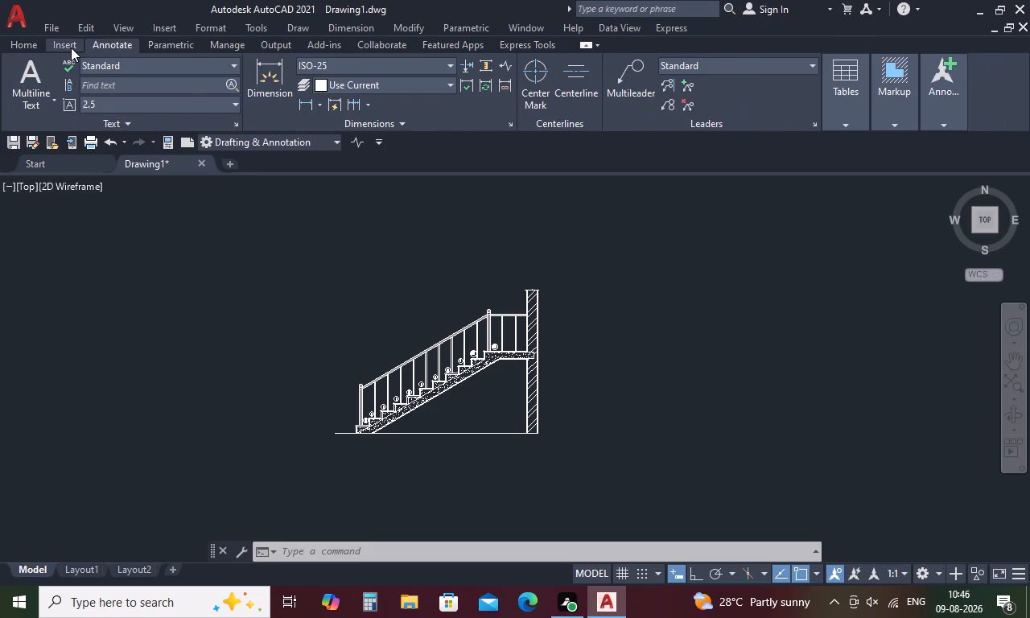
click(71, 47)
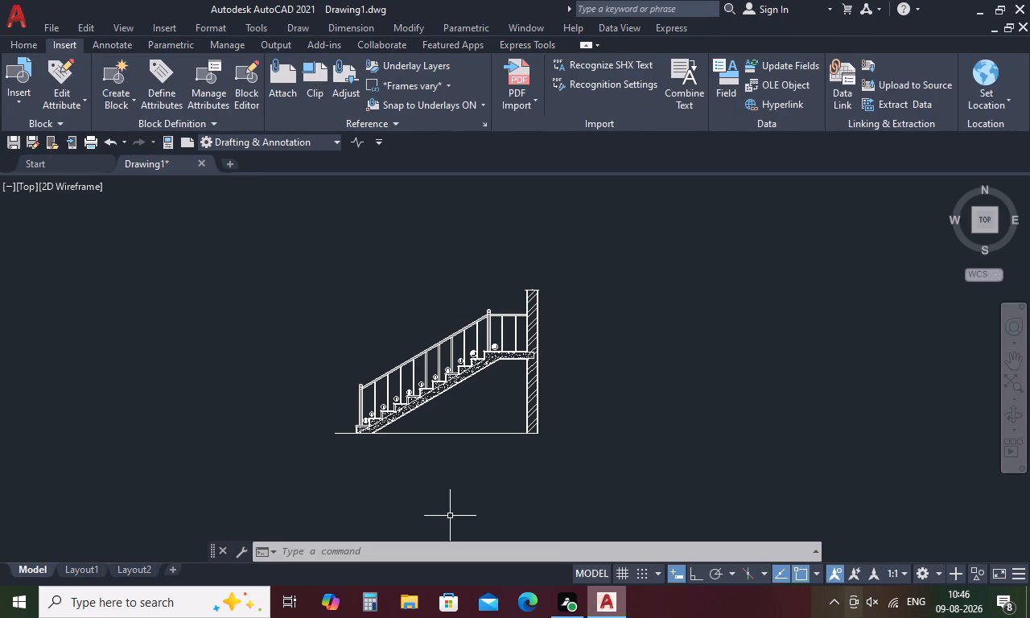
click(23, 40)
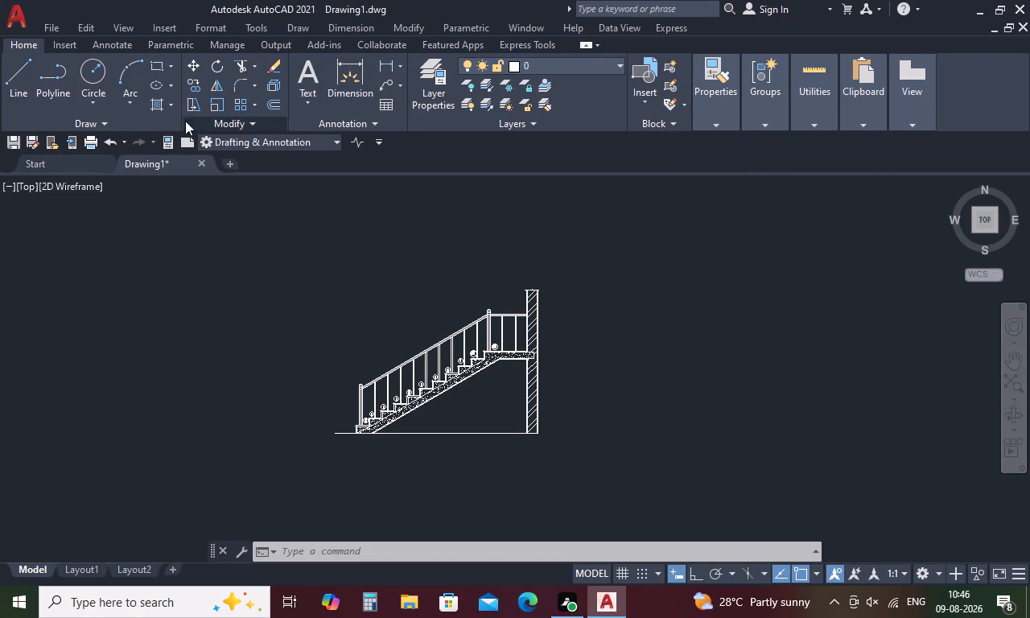
Start a multileader with its arrowhead inside the upper part of the hatched wall and a horizontal landing beyond the wall, using Ortho.
click(133, 47)
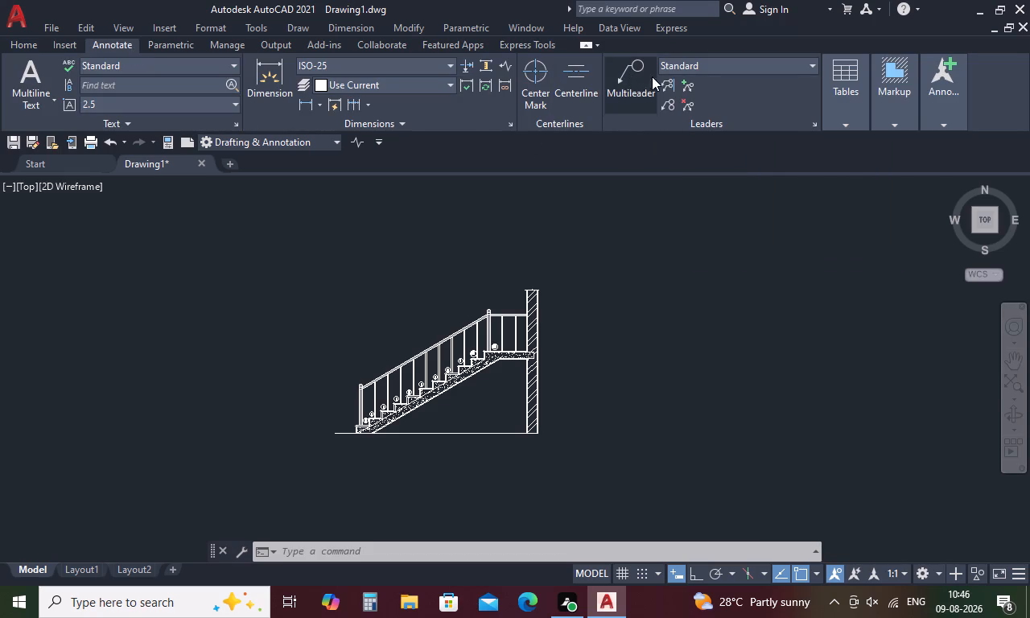
click(643, 93)
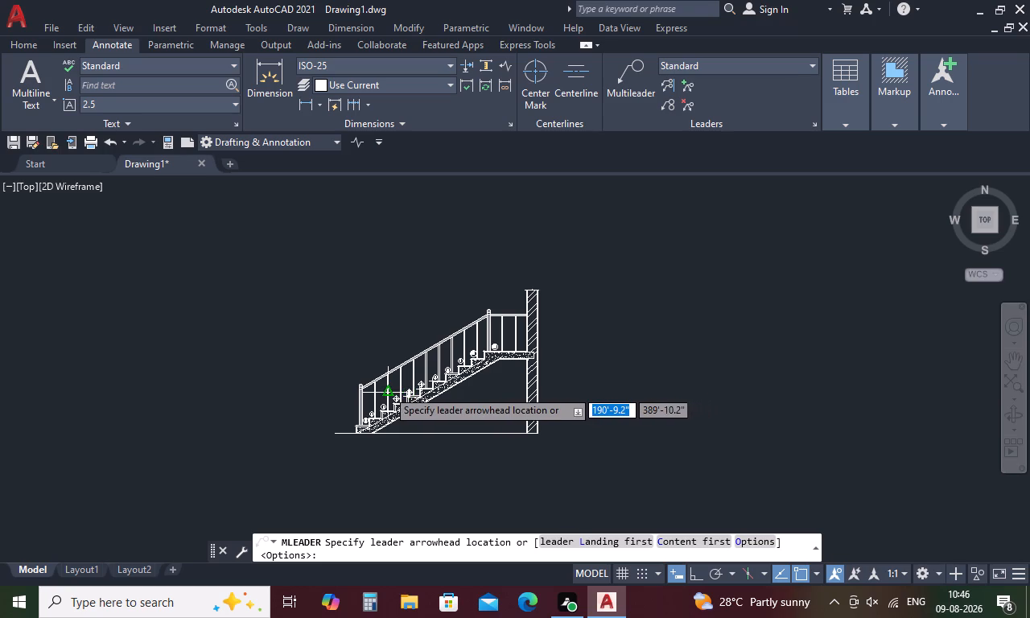
scroll(385, 389, up, 3)
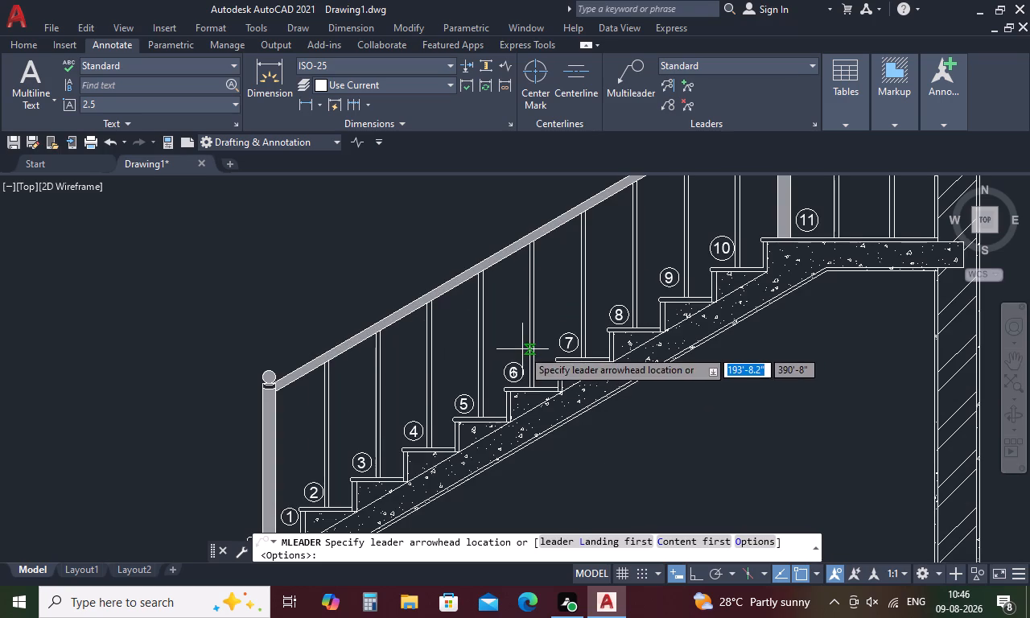
middle_drag(522, 349, 167, 411)
middle_drag(442, 294, 324, 470)
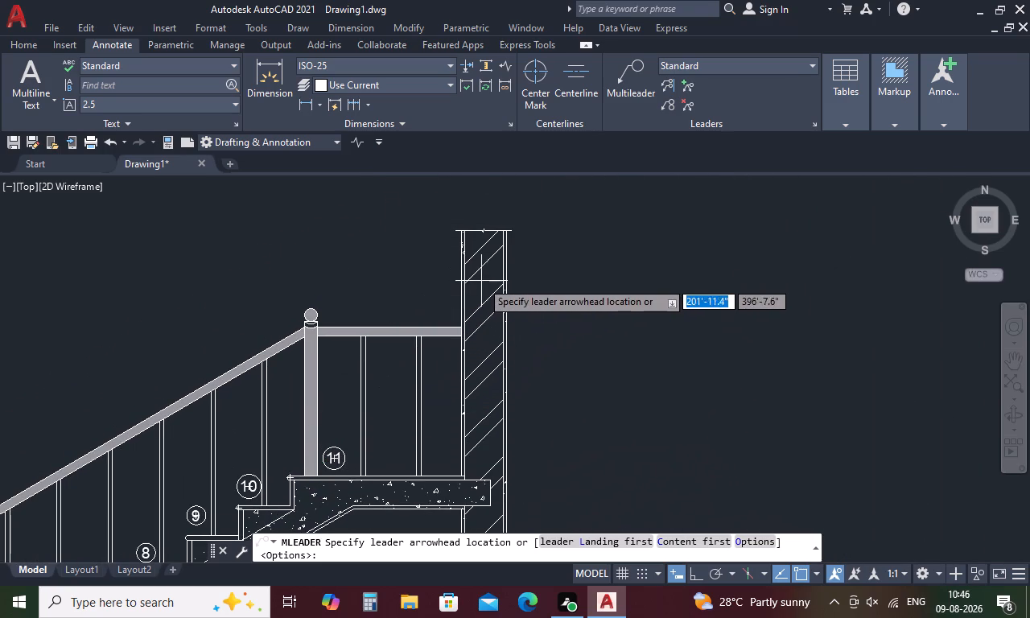
click(485, 278)
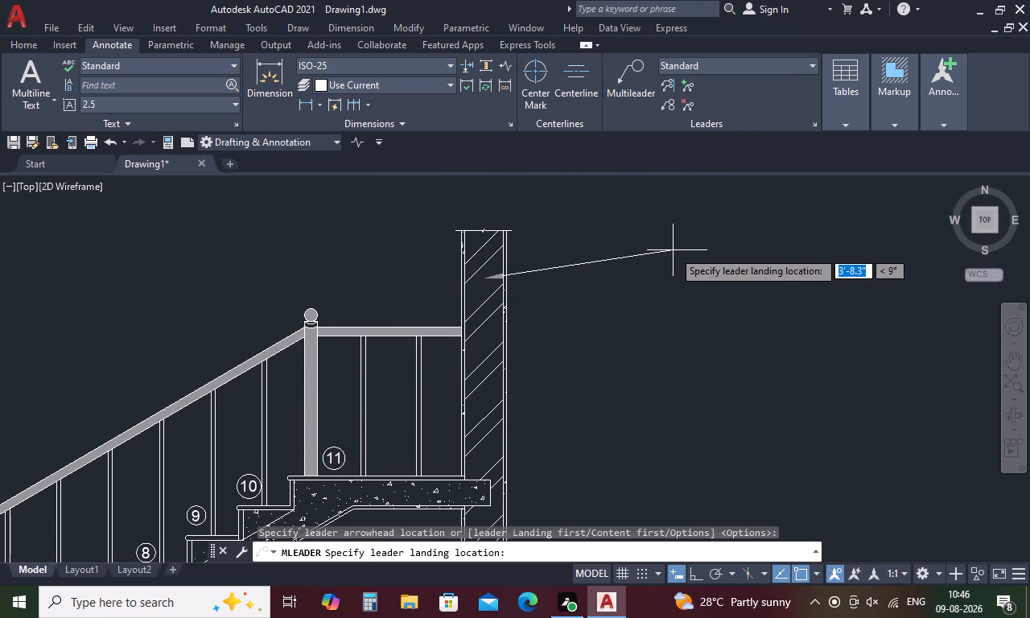
key(F8)
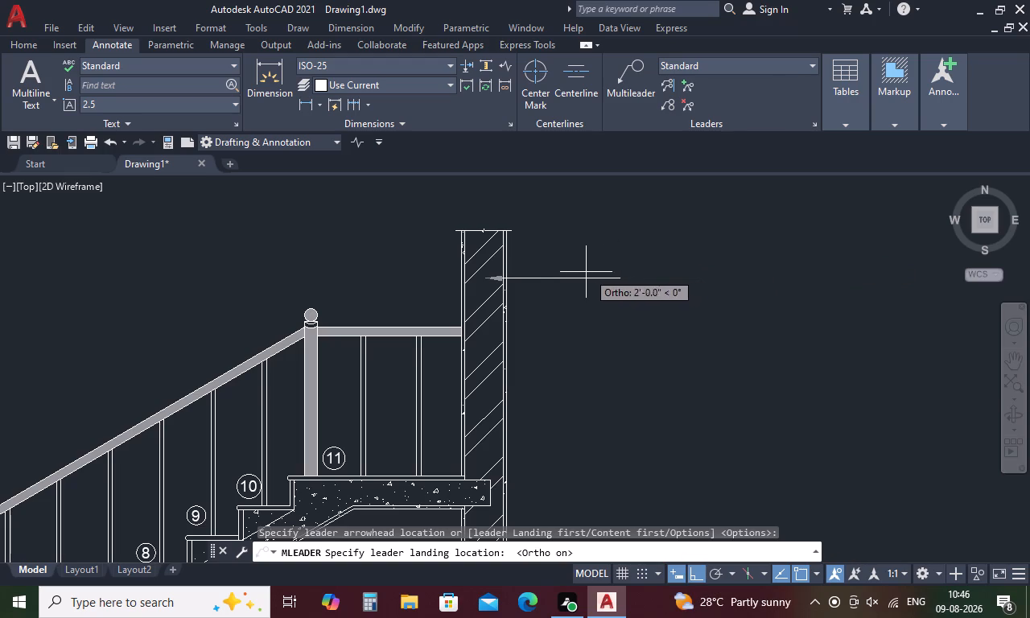
click(537, 270)
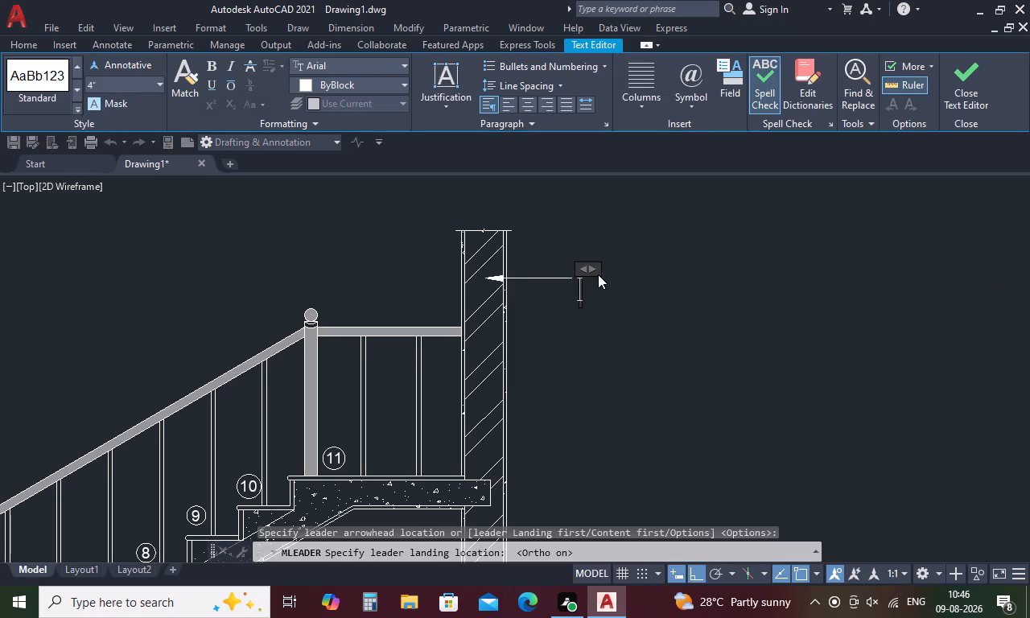
Label the wall's multileader BRICK WALL-9" in capitals, with the text box wide enough for a single line.
click(587, 269)
drag(590, 267, 756, 269)
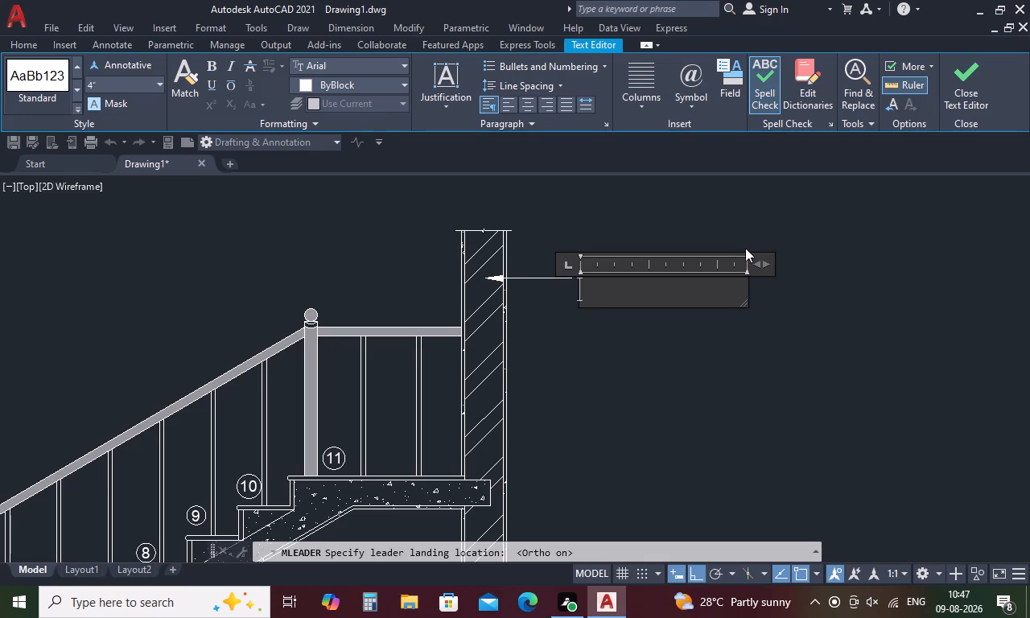
text(br)
text(ick)
key(BackSpace)
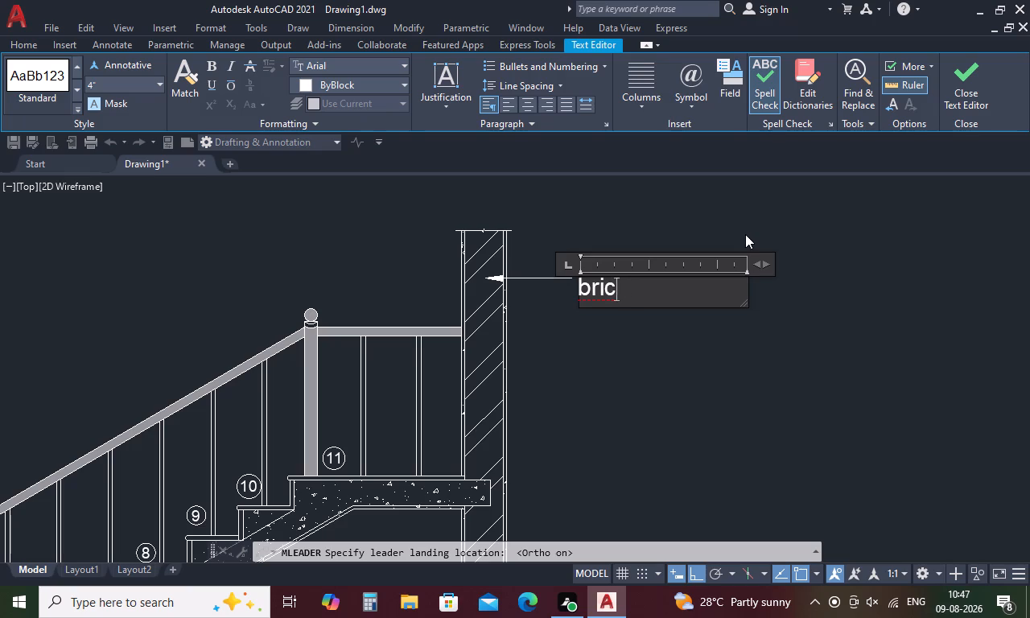
key(BackSpace)
key(BackSpace)
key(BackSpace)
key(BackSpace)
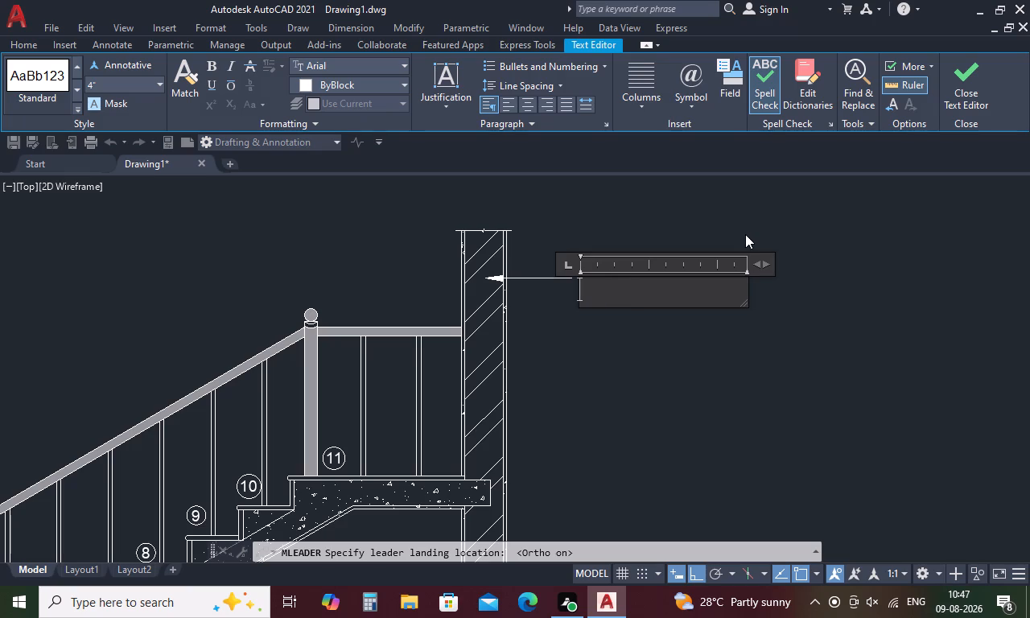
text(BR)
text(ICK)
key(space)
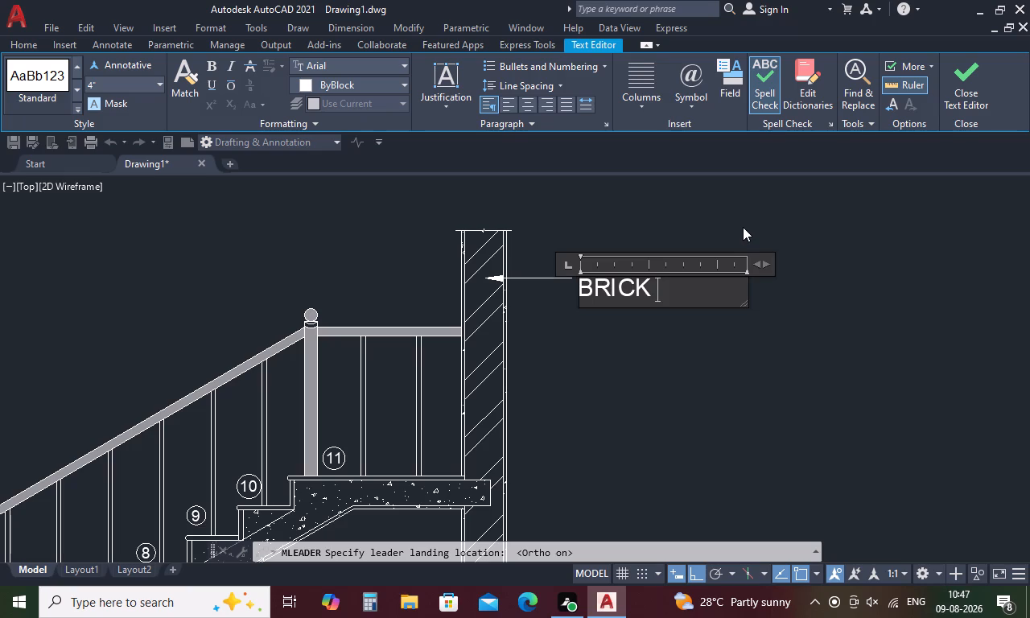
text(WAKK)
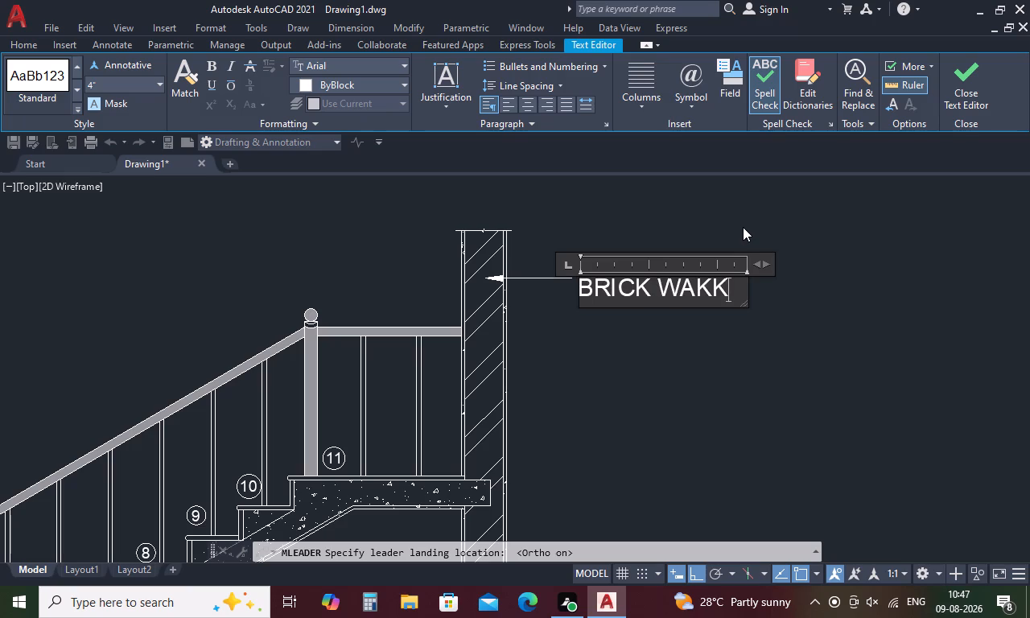
key(BackSpace)
key(BackSpace)
text(LL)
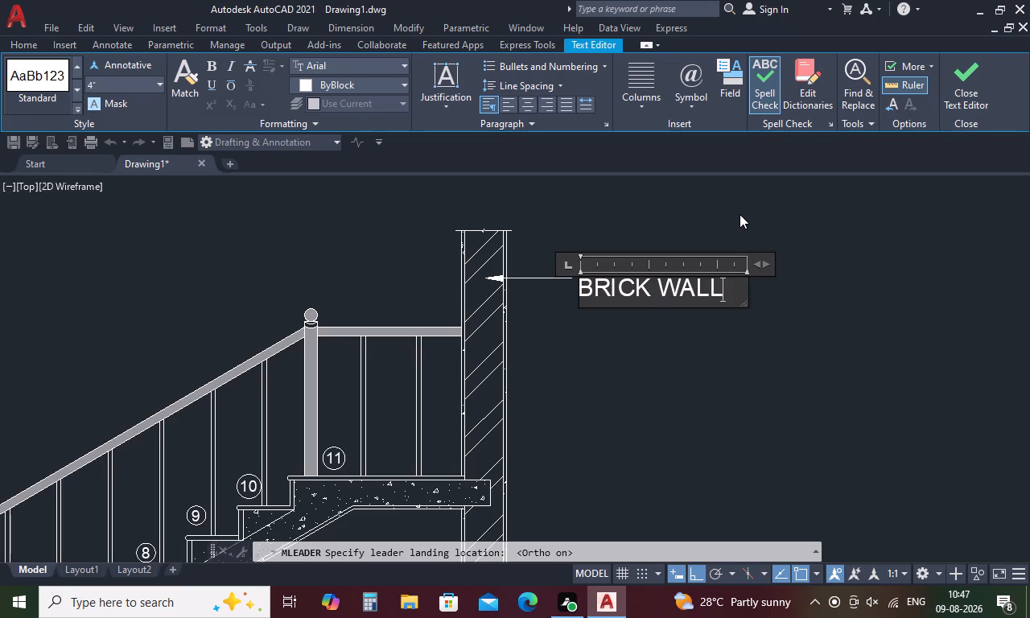
key(minus)
key(9)
key(shift+quotedbl)
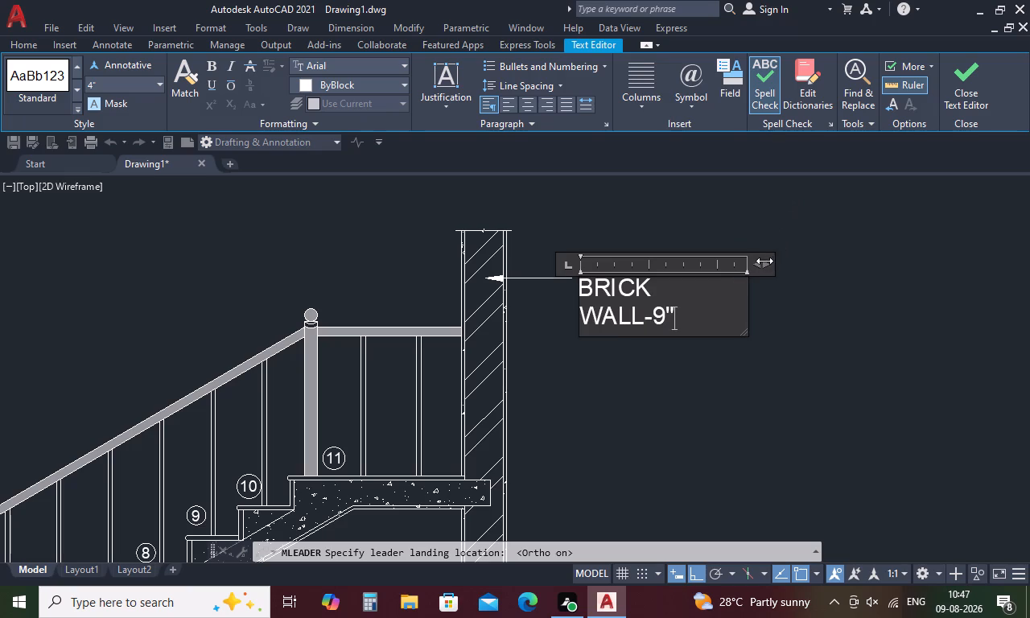
drag(764, 262, 827, 260)
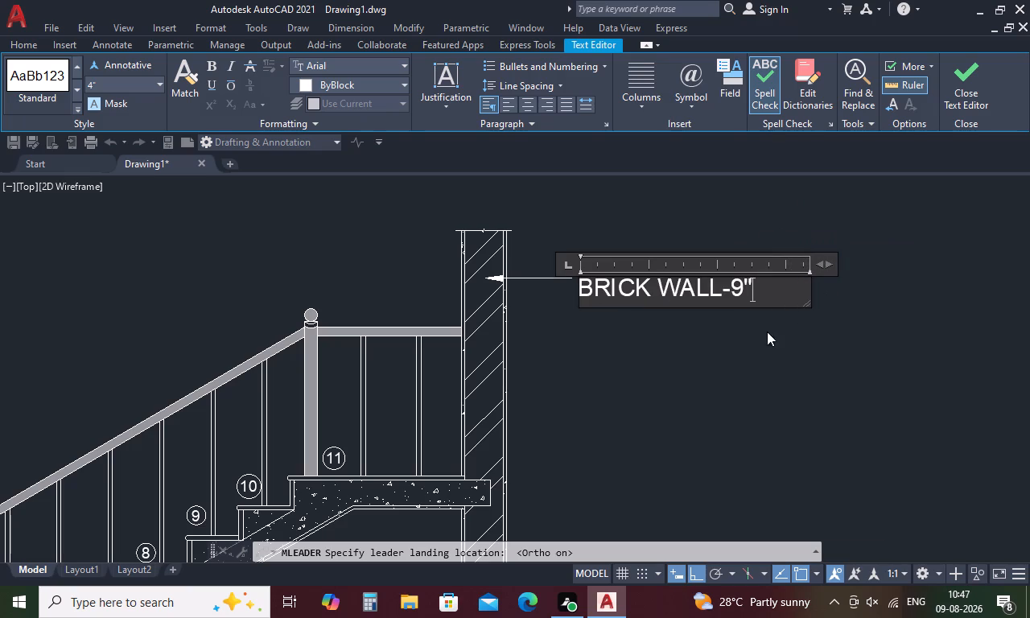
click(756, 339)
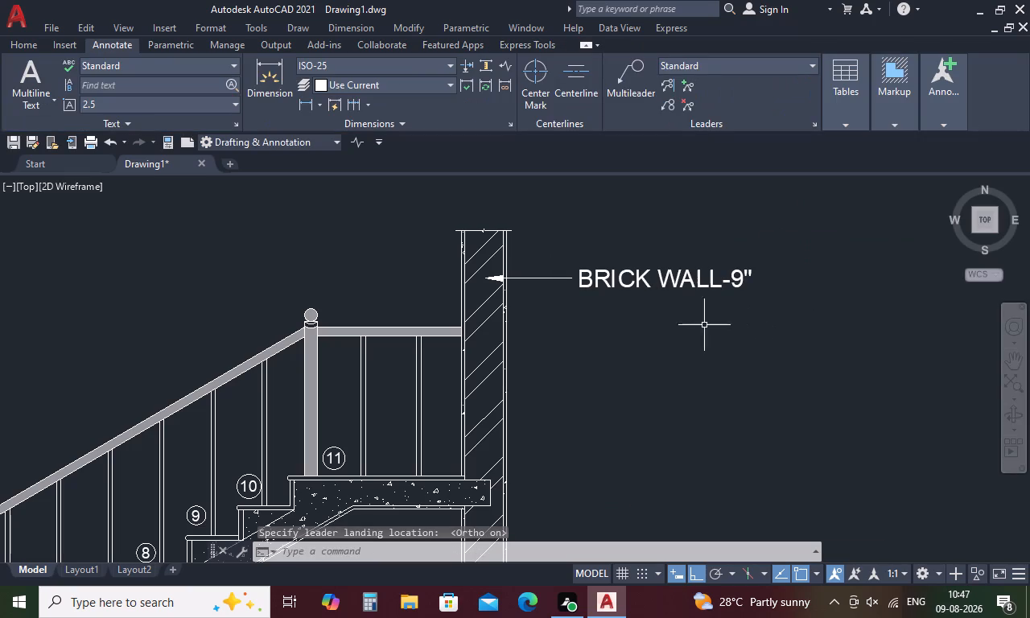
Copy the BRICK WALL-9" multileader just below the original, with its arrowhead at the wall's outer plaster face.
click(647, 276)
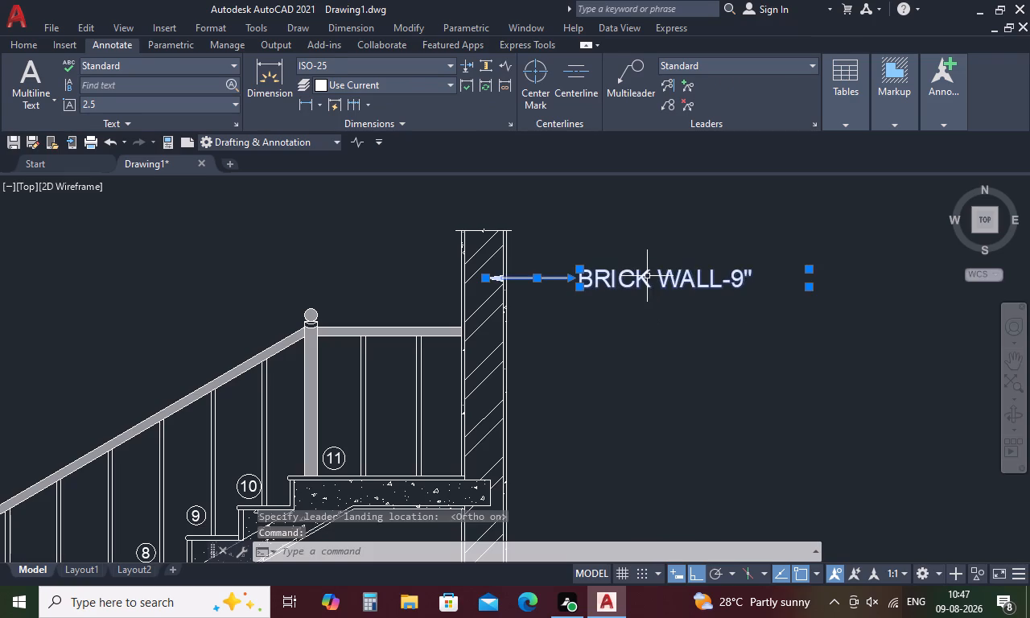
key(ctrl+c)
key(ctrl+v)
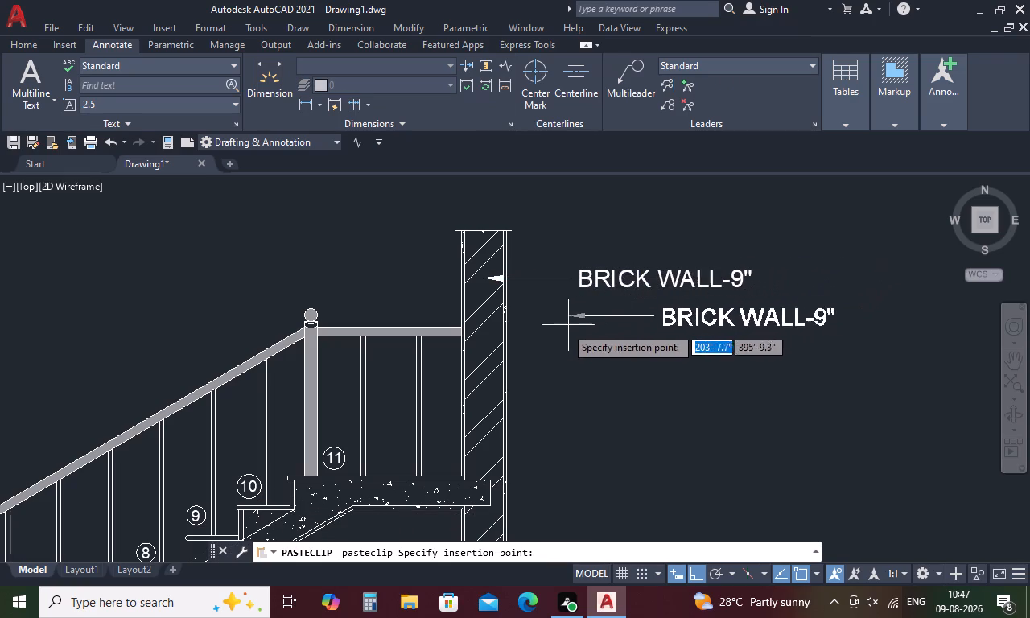
scroll(507, 324, up, 2)
click(493, 332)
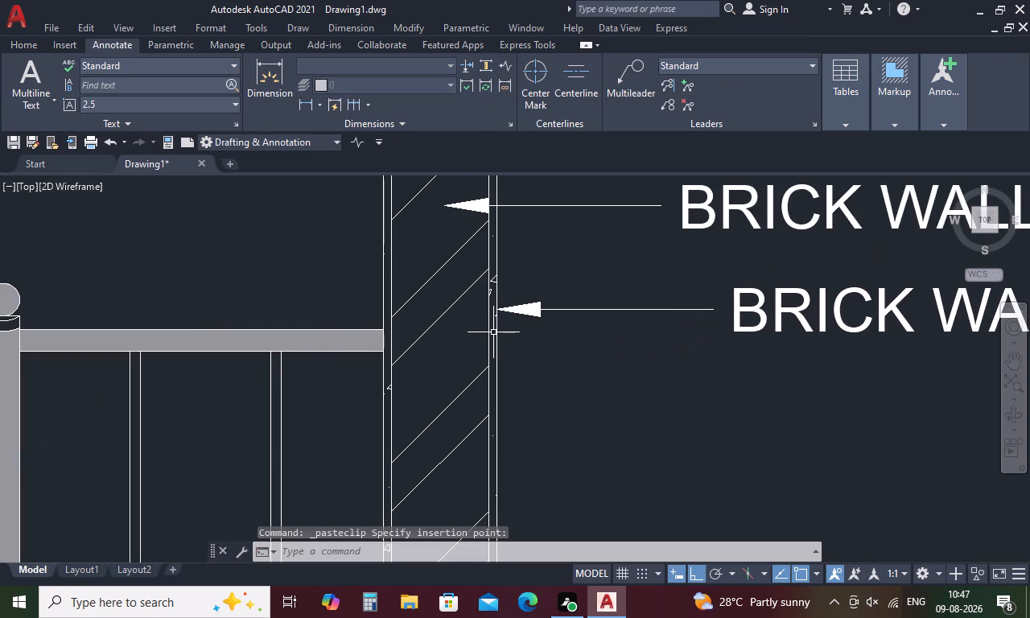
scroll(588, 299, down, 2)
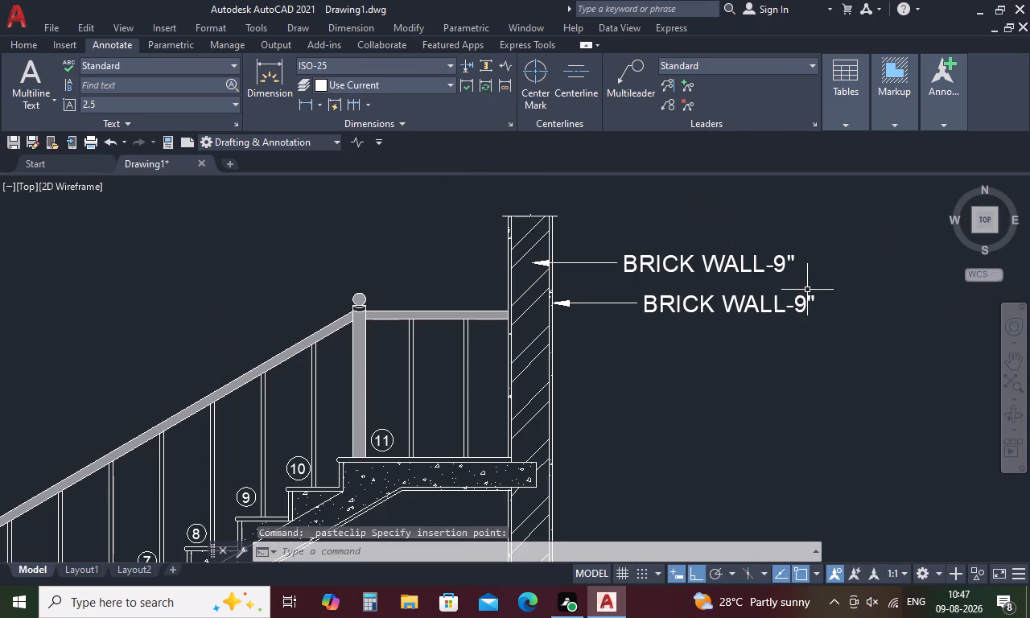
Change the copied multileader's text to CEMENT PLASTER-.75" and widen its text box to keep it on one line.
double_click(760, 307)
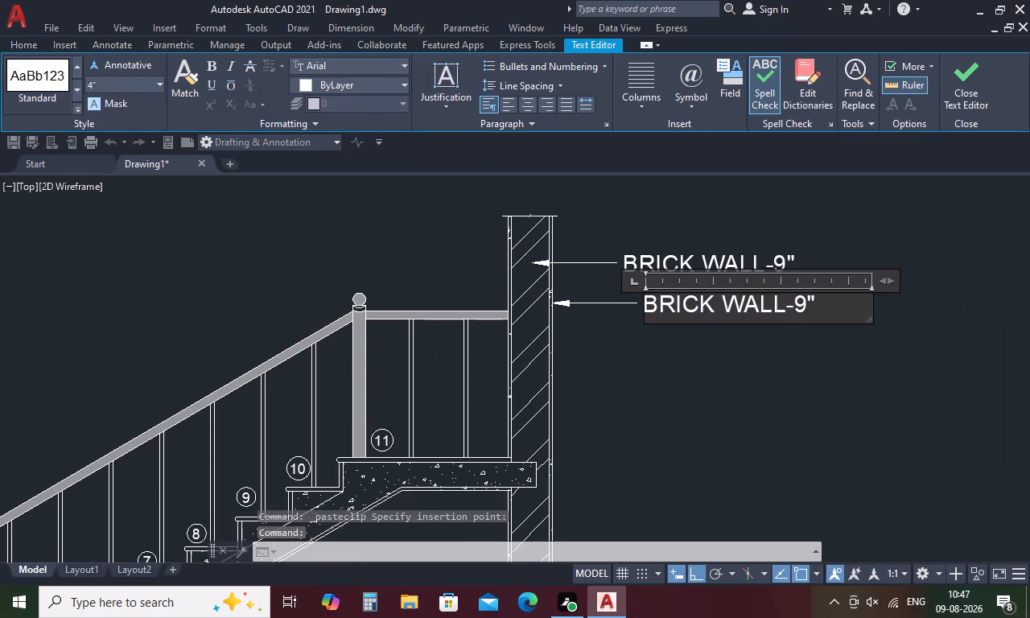
click(784, 307)
key(BackSpace)
key(BackSpace)
key(BackSpace)
key(BackSpace)
key(BackSpace)
key(BackSpace)
key(BackSpace)
key(BackSpace)
key(BackSpace)
key(BackSpace)
key(BackSpace)
key(BackSpace)
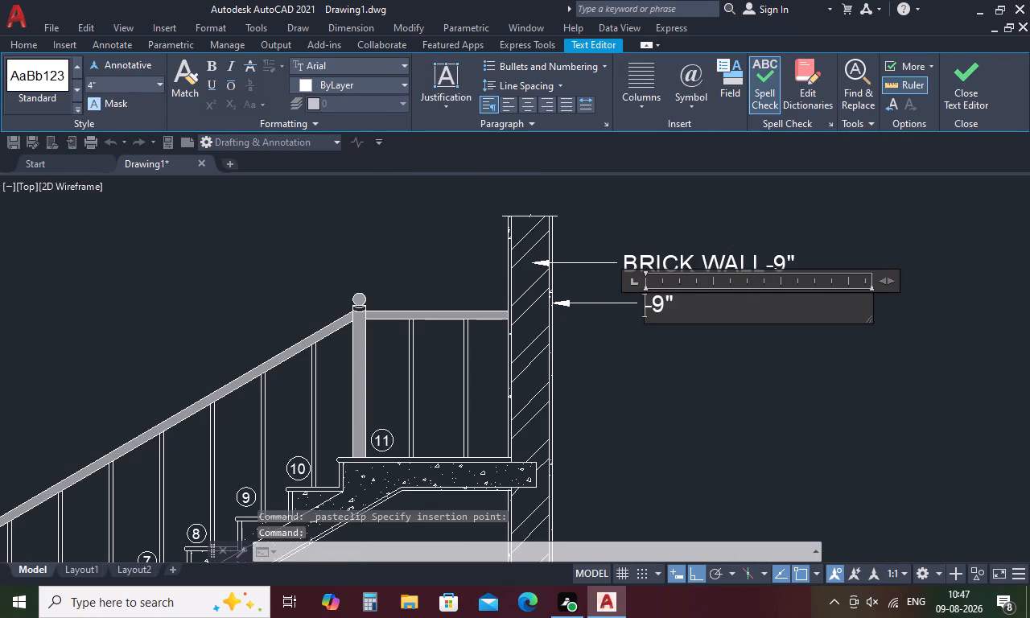
text(CEMN)
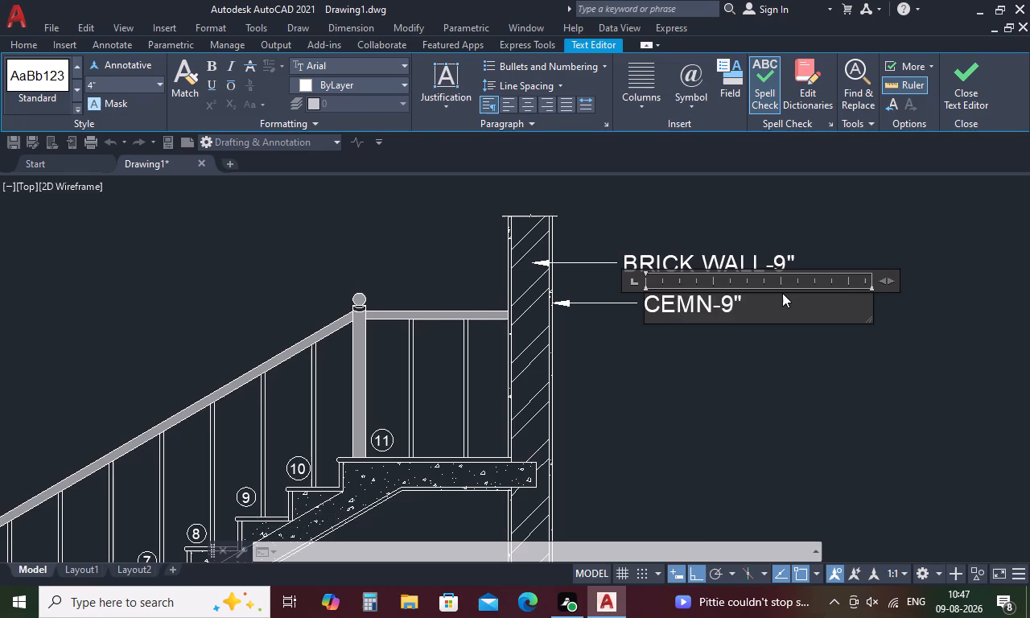
key(BackSpace)
text(ENT PL)
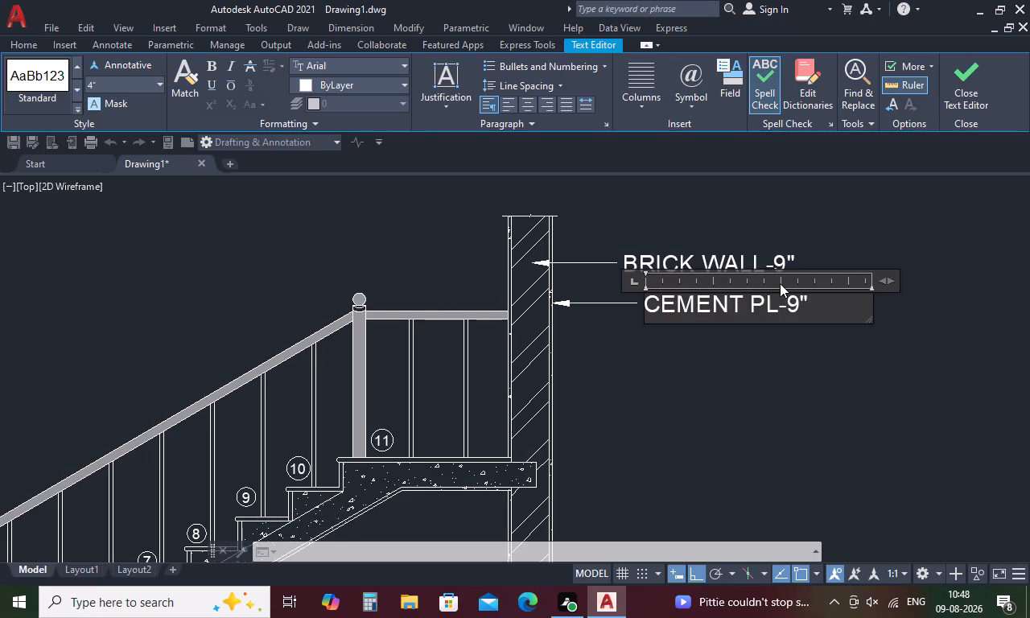
text(AS)
text(TER)
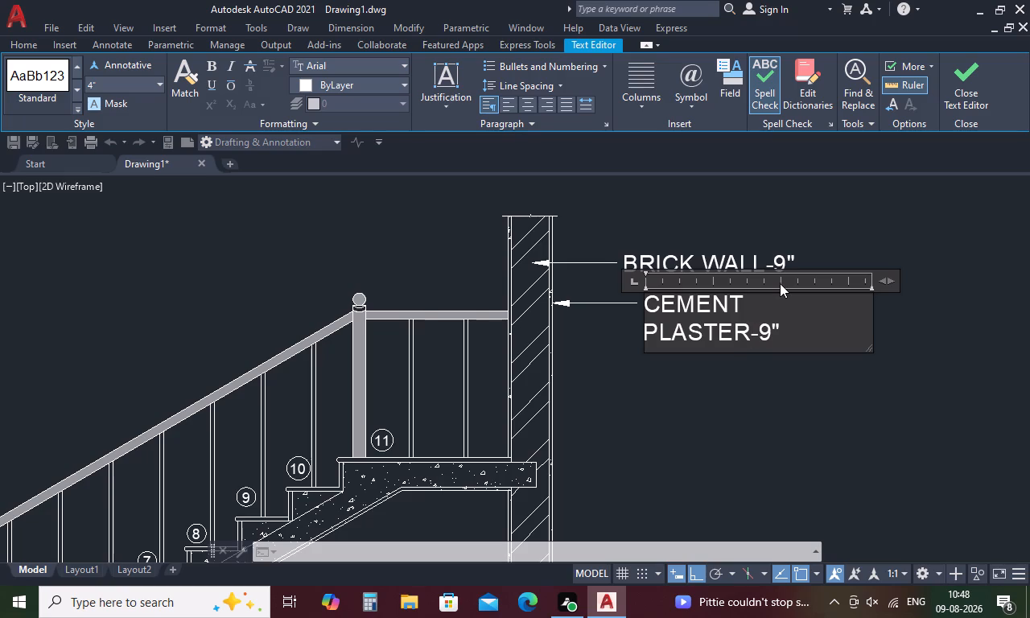
click(772, 334)
key(BackSpace)
text(.75)
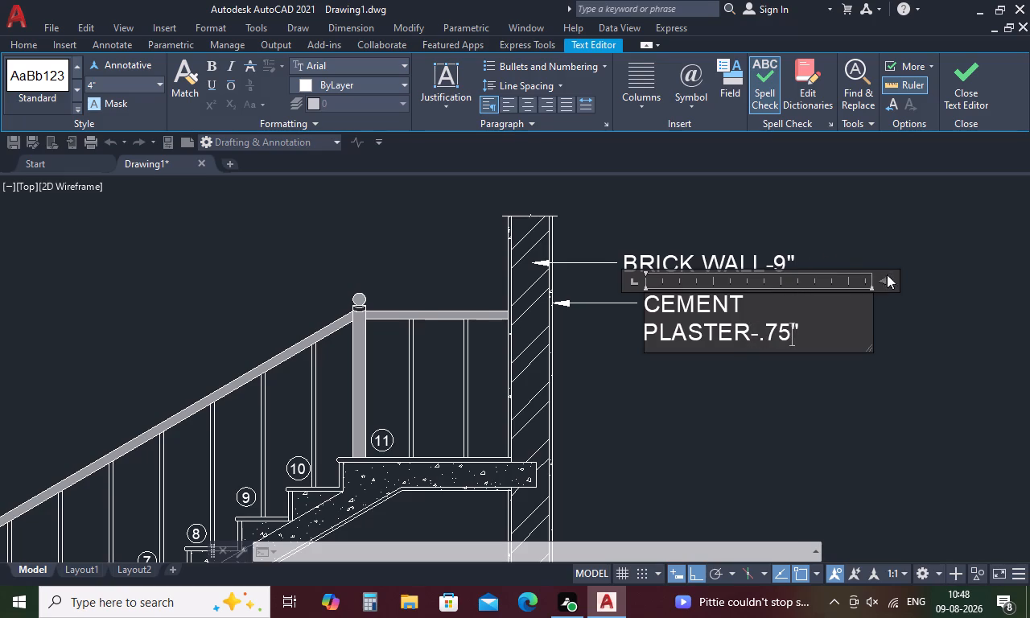
drag(888, 277, 968, 278)
click(762, 380)
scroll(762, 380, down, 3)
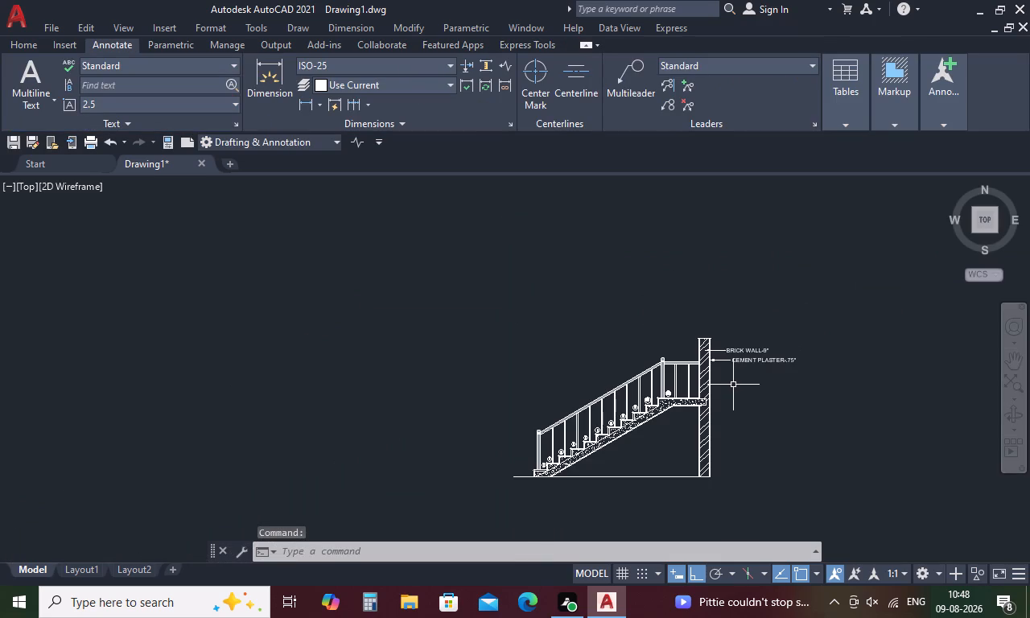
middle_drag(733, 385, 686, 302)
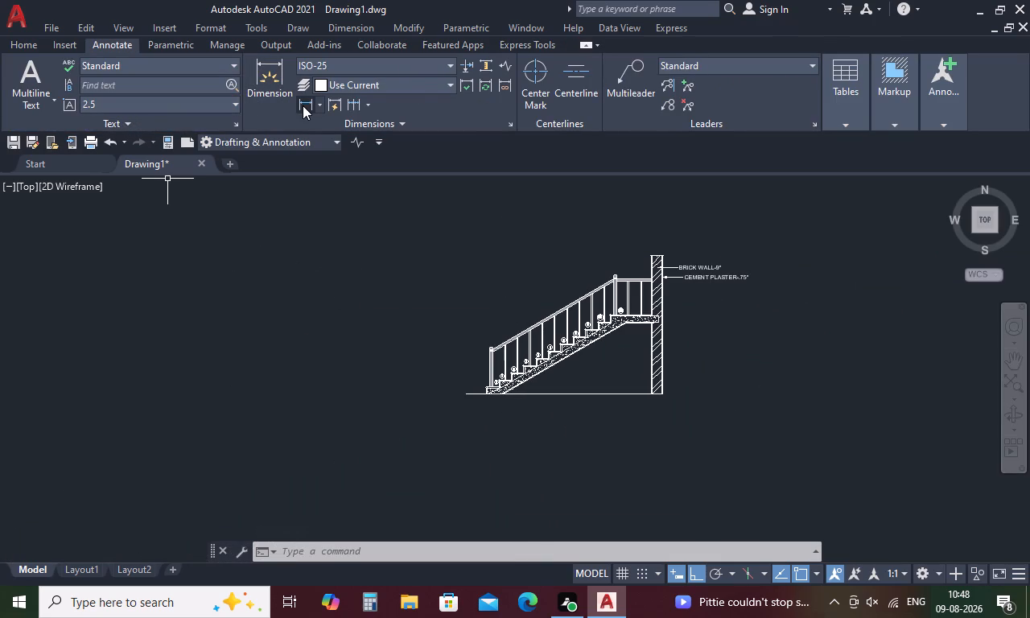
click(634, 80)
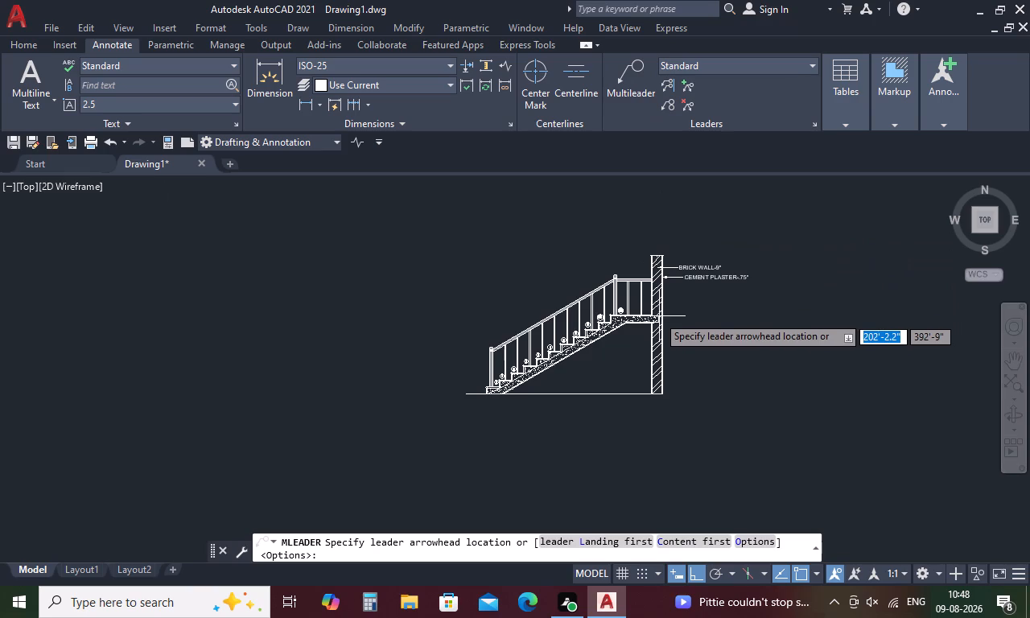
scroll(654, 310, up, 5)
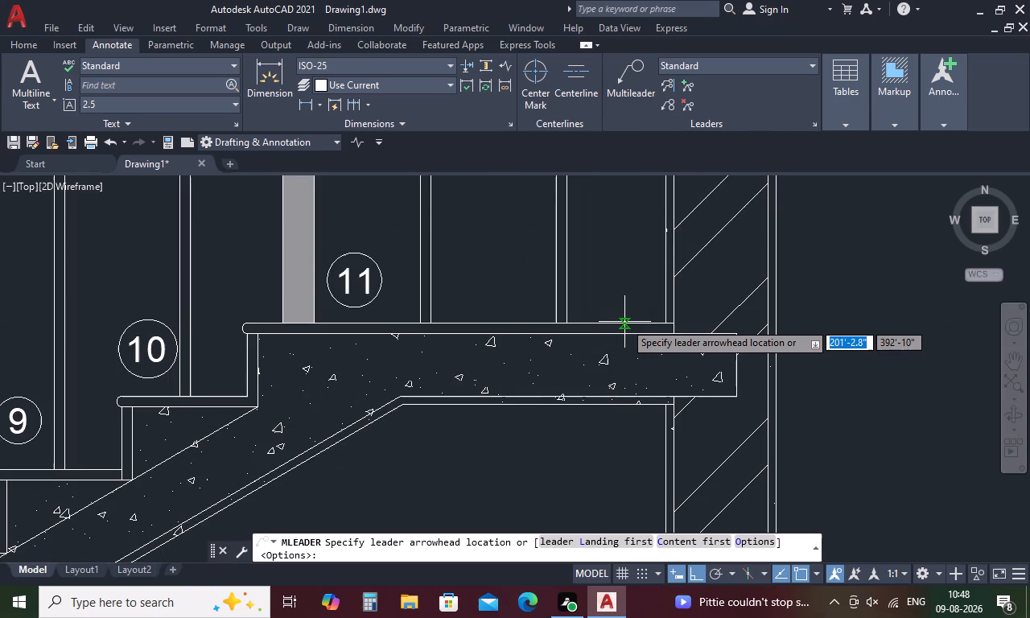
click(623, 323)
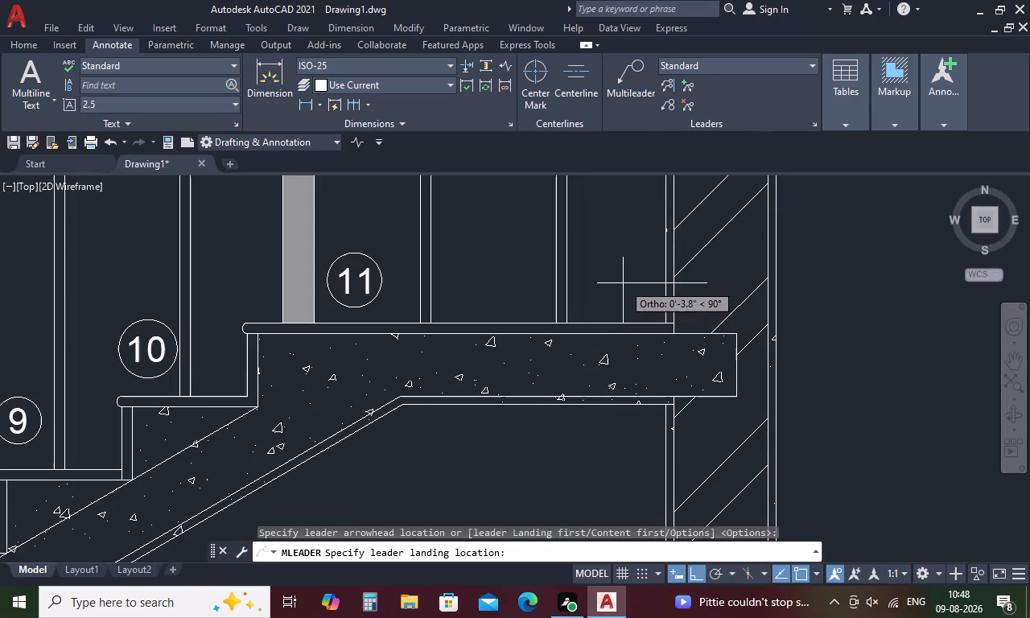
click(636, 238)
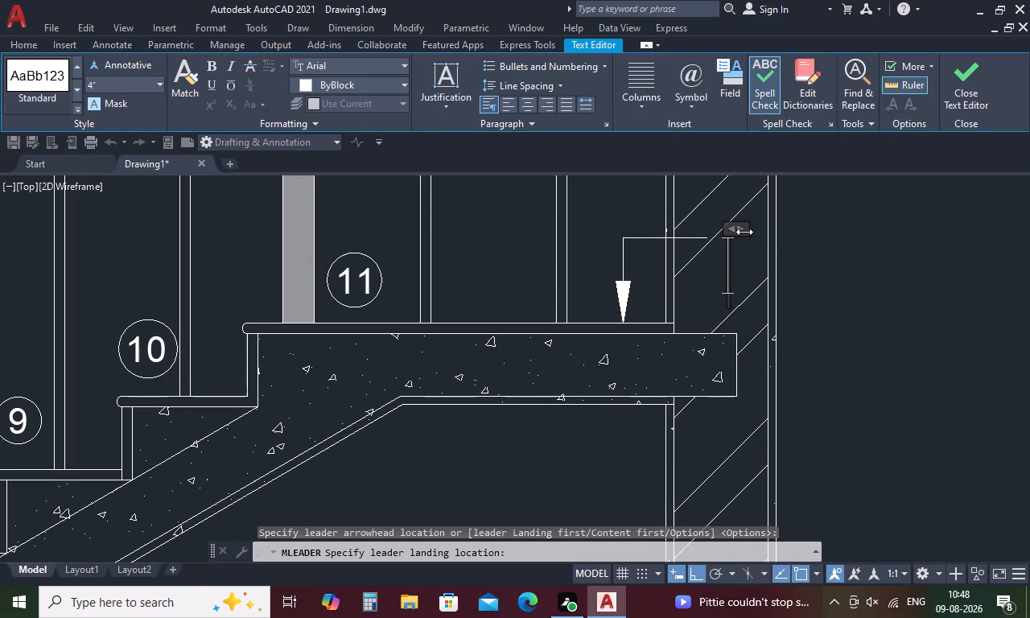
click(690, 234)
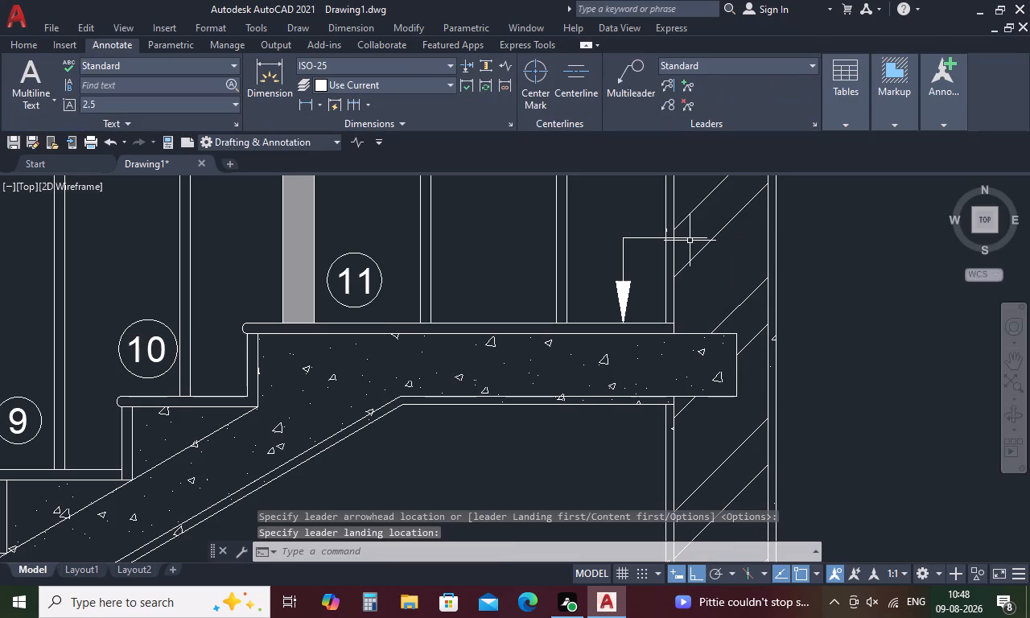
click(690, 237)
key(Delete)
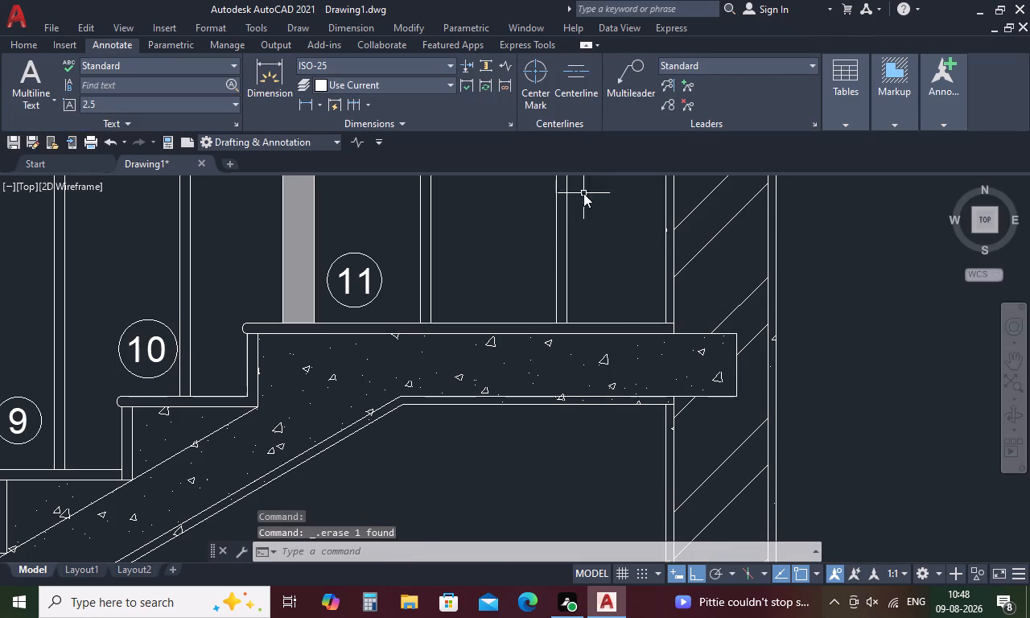
Add a multileader reading LANDING, with its arrowhead on the landing's top surface near the wall and its leader rising vertically.
click(625, 92)
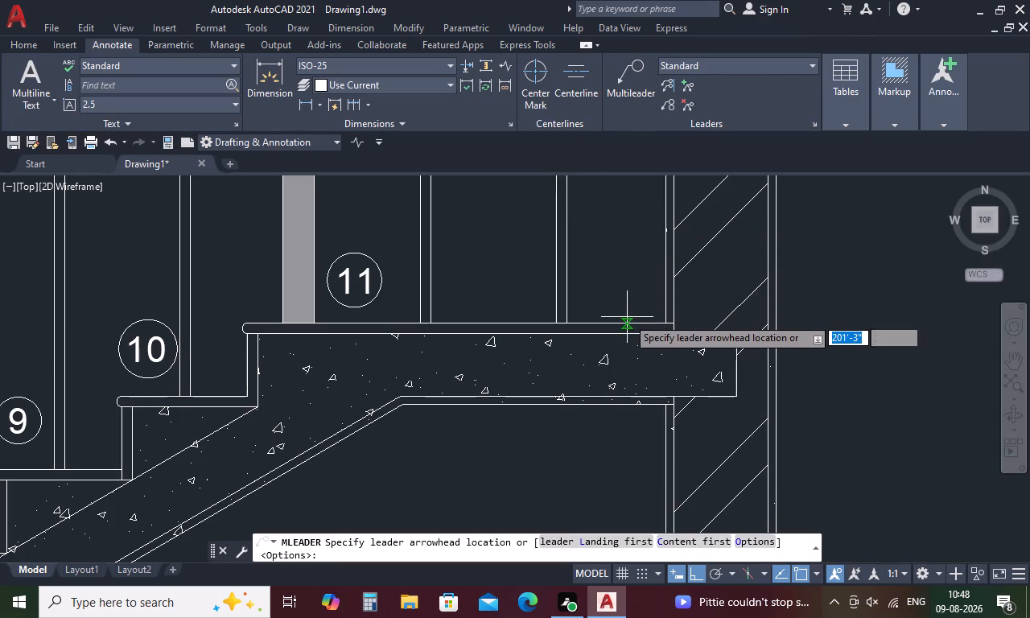
click(628, 323)
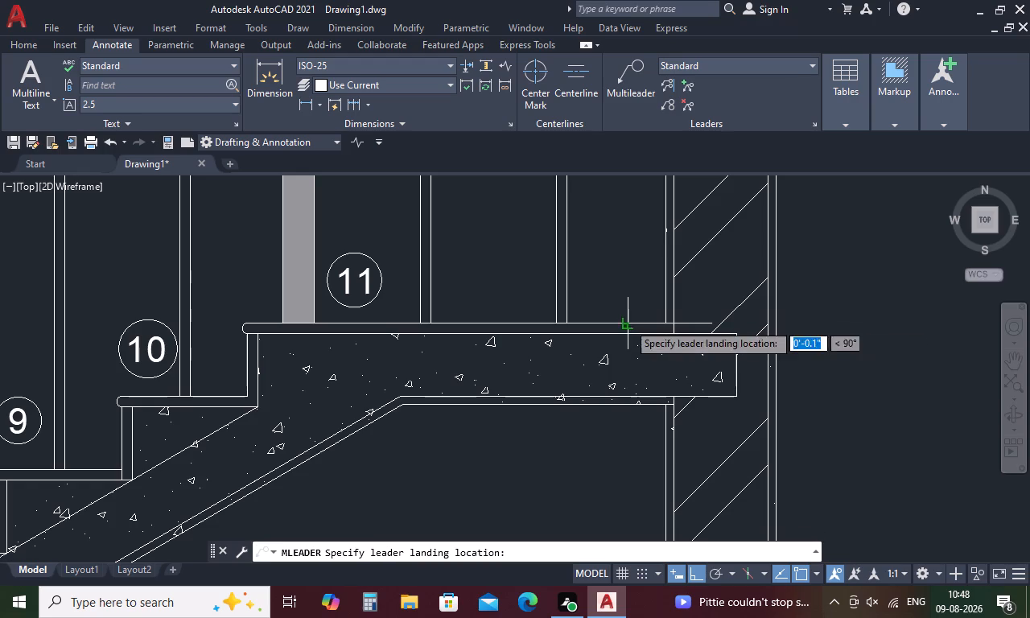
click(620, 200)
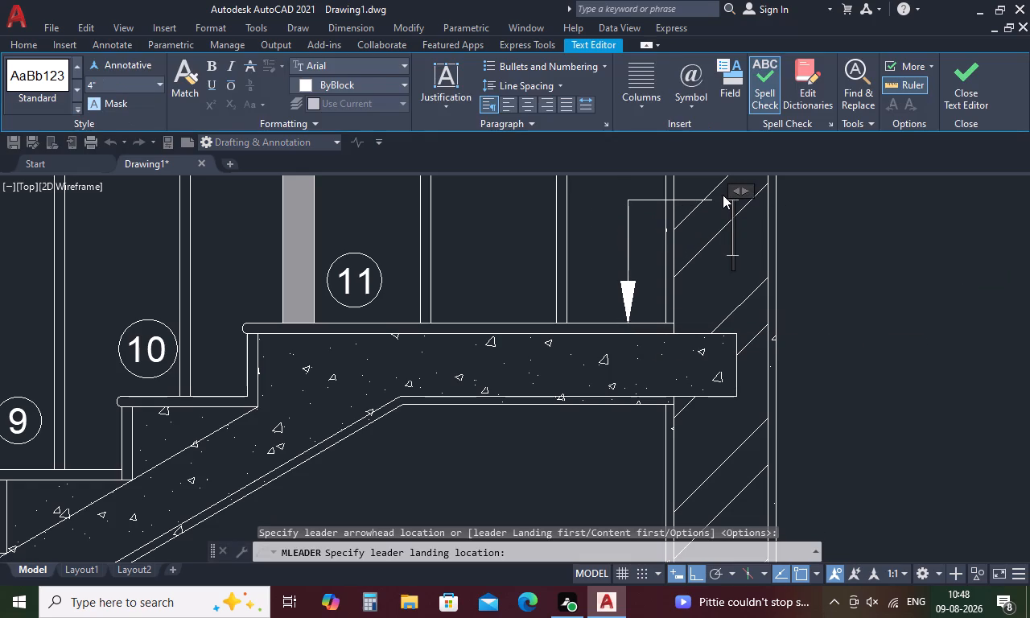
middle_drag(727, 195, 529, 291)
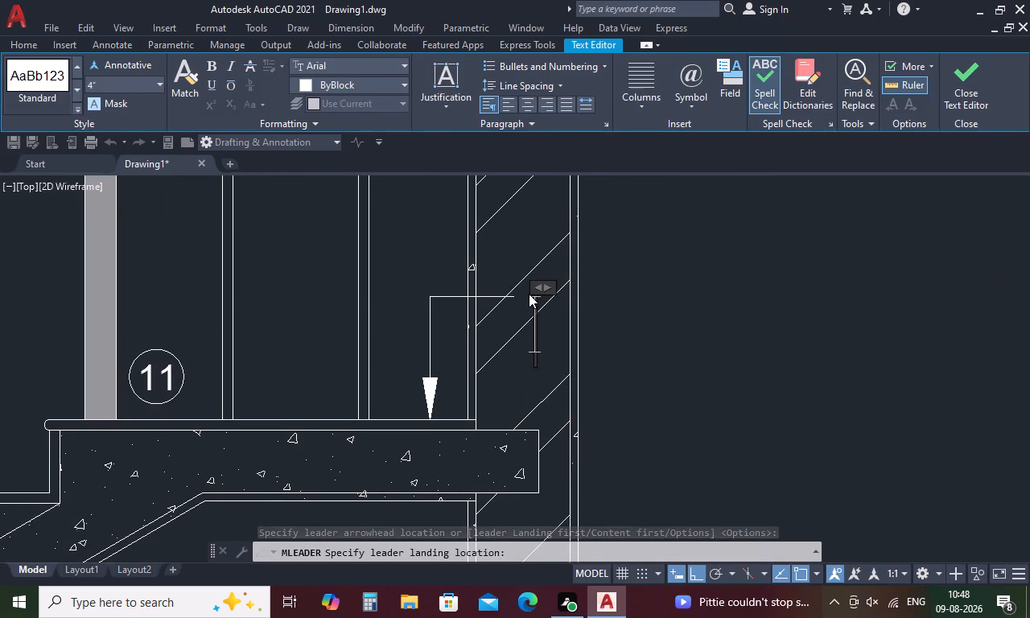
drag(545, 287, 800, 284)
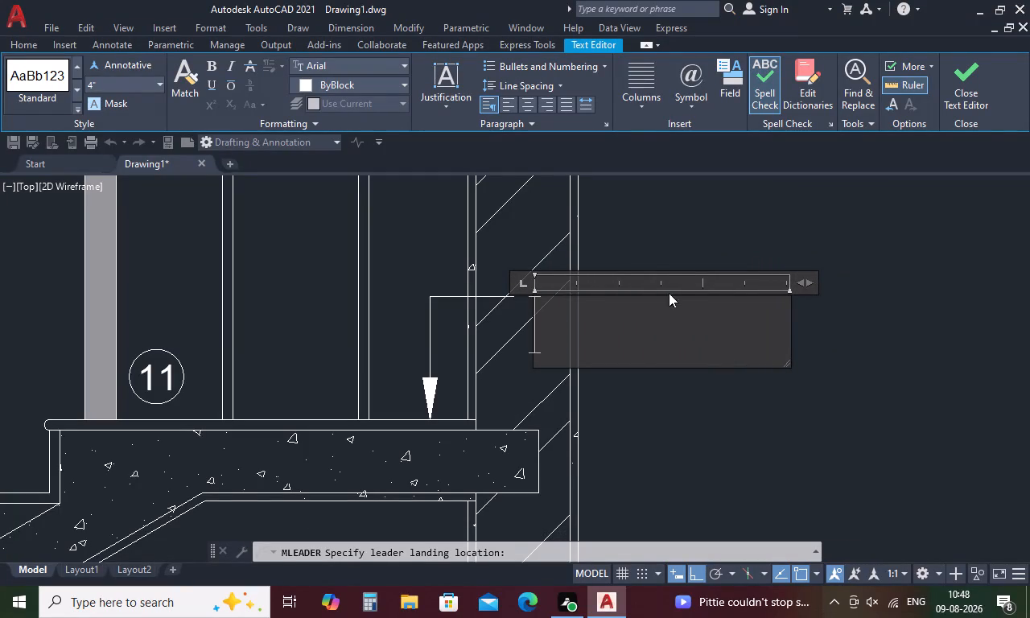
text(LANDING)
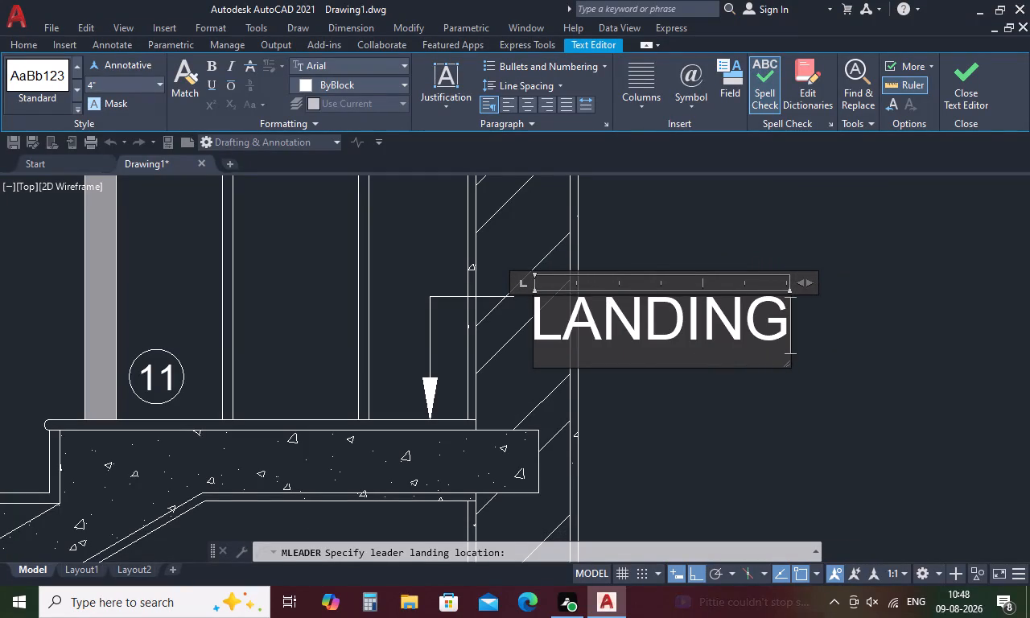
click(755, 389)
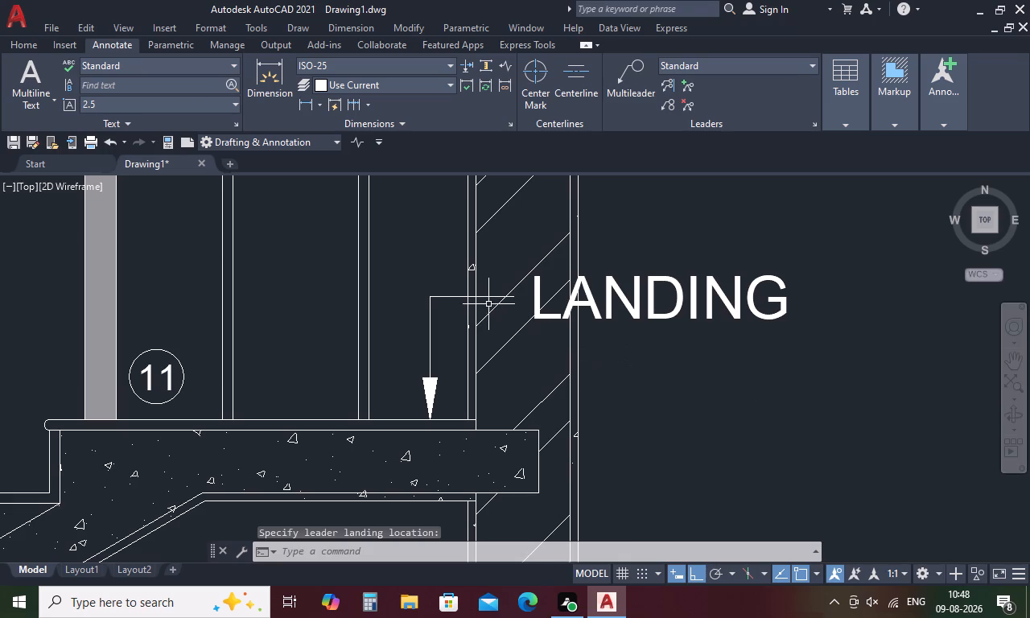
Stretch the LANDING multileader's horizontal landing line past the hatched wall so its text sits clear of the wall.
click(482, 295)
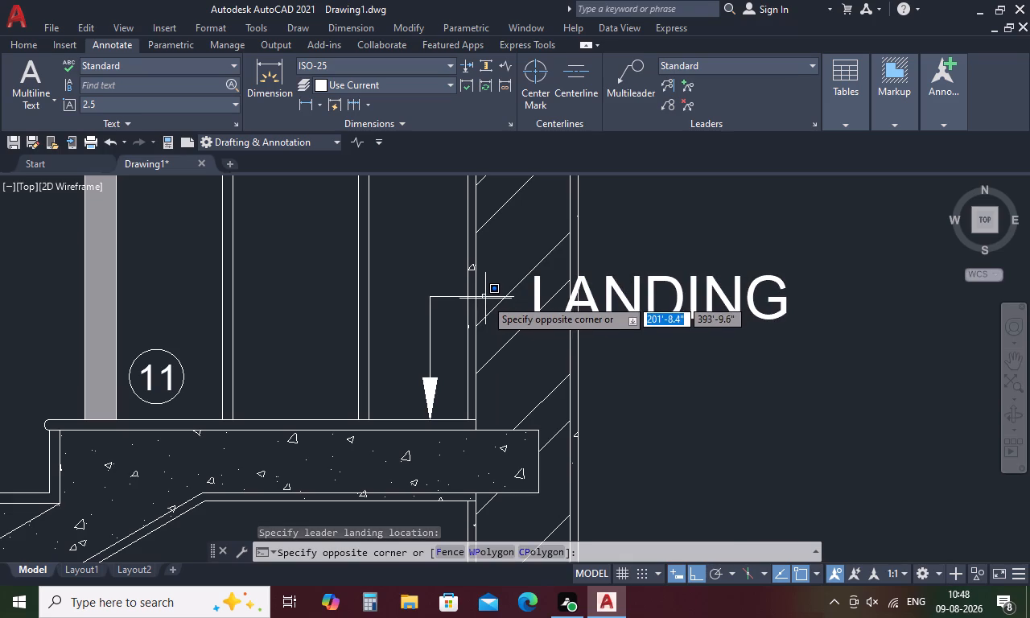
click(490, 299)
click(494, 296)
right_click(494, 296)
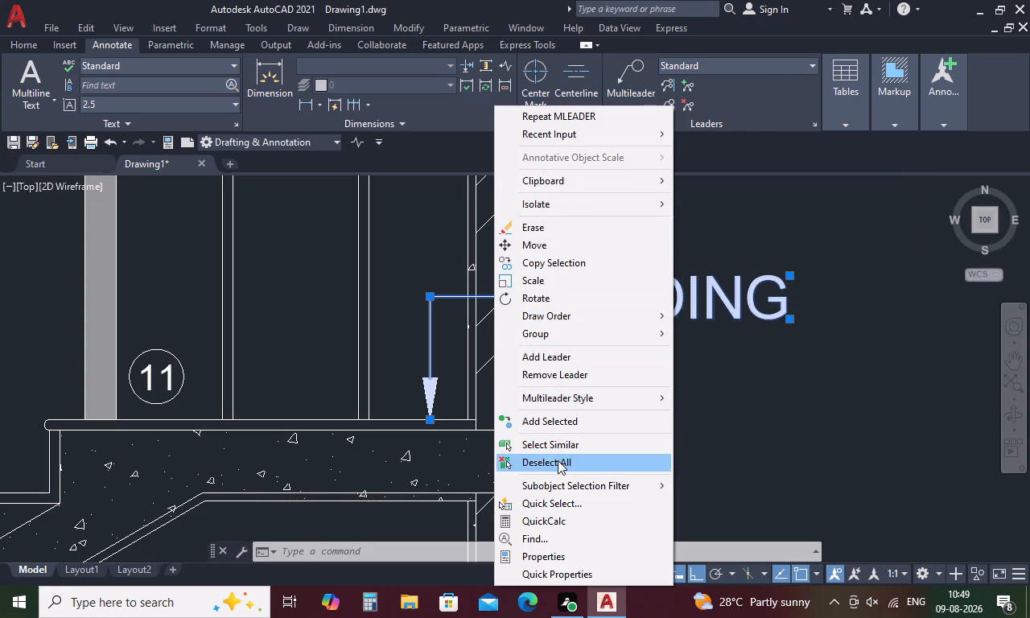
key(Escape)
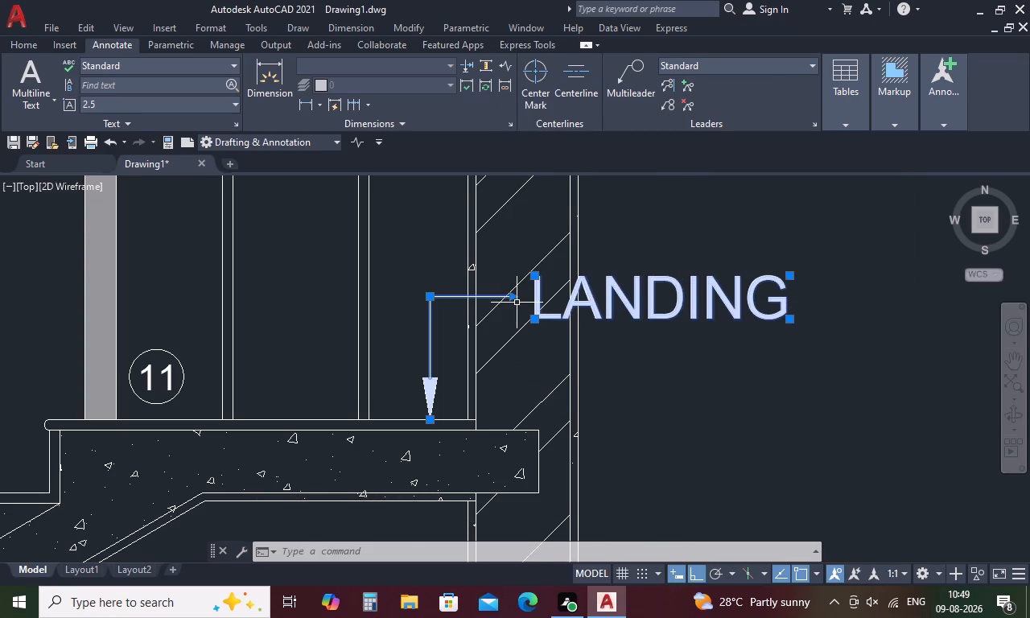
drag(517, 301, 627, 301)
click(627, 301)
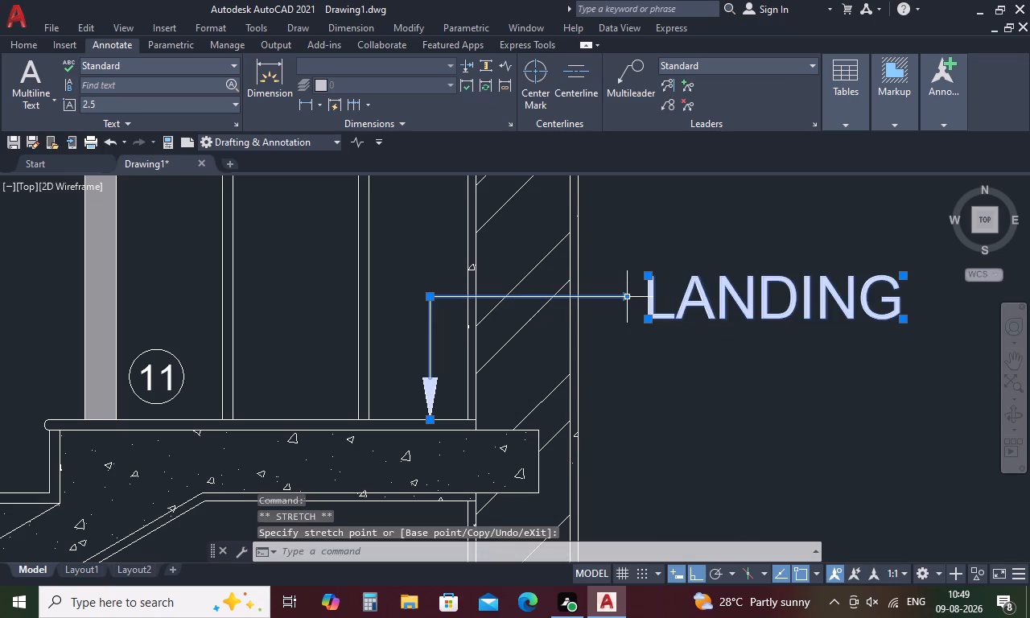
scroll(632, 317, down, 2)
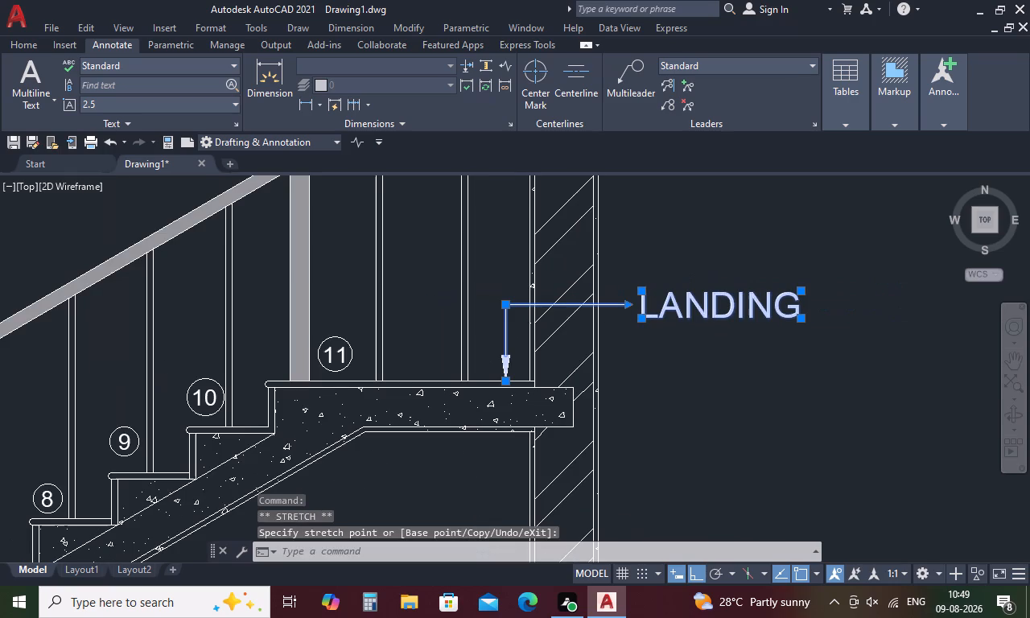
key(Escape)
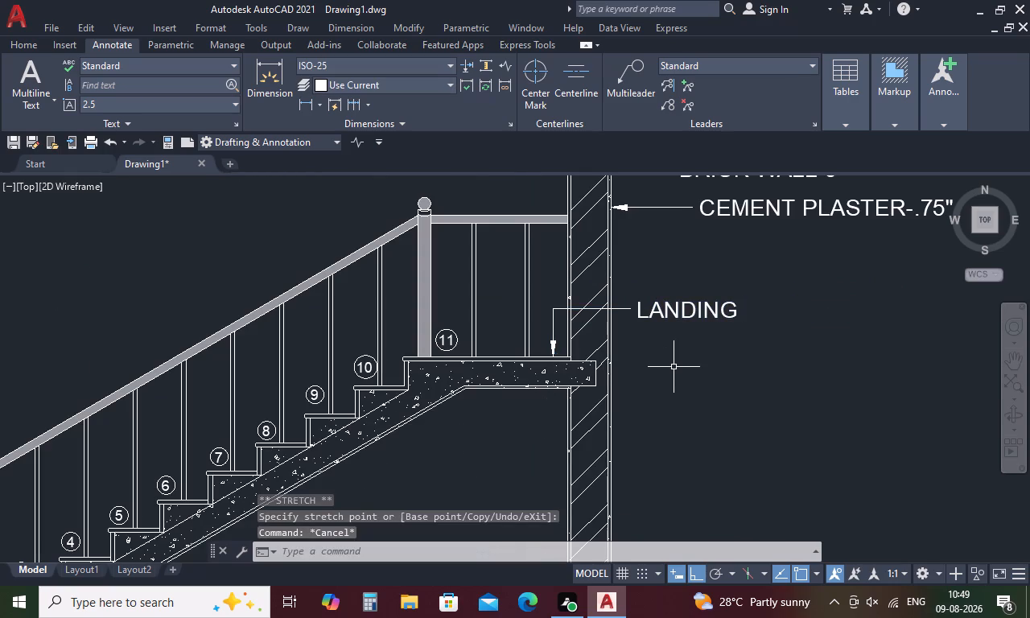
Paste a copy of the BRICK WALL-9" multileader with its arrowhead at the sloping underside of the stair slab, below step 8.
scroll(674, 366, down, 2)
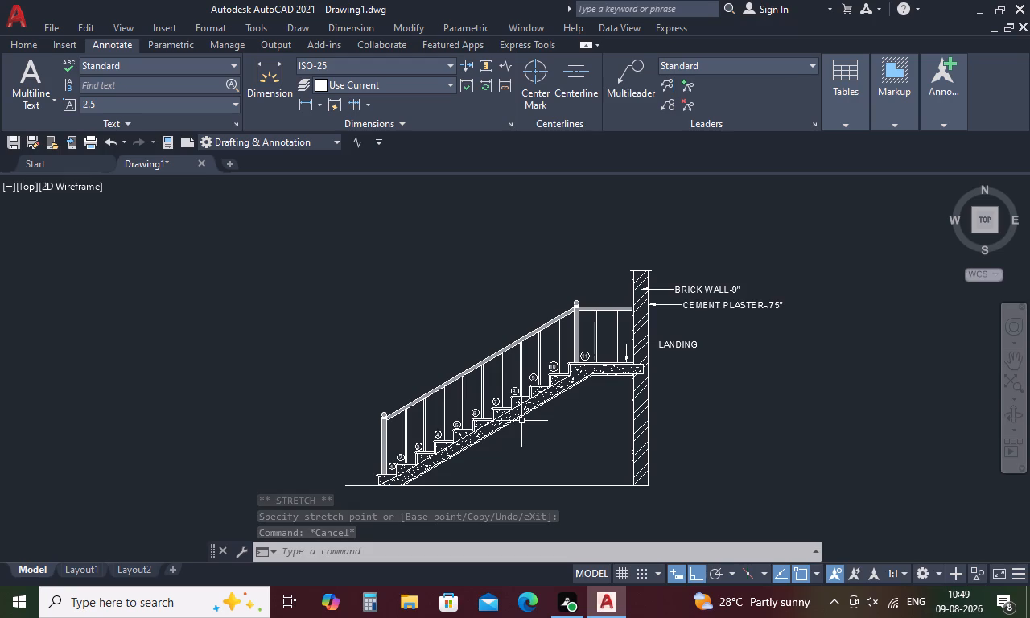
key(ctrl+v)
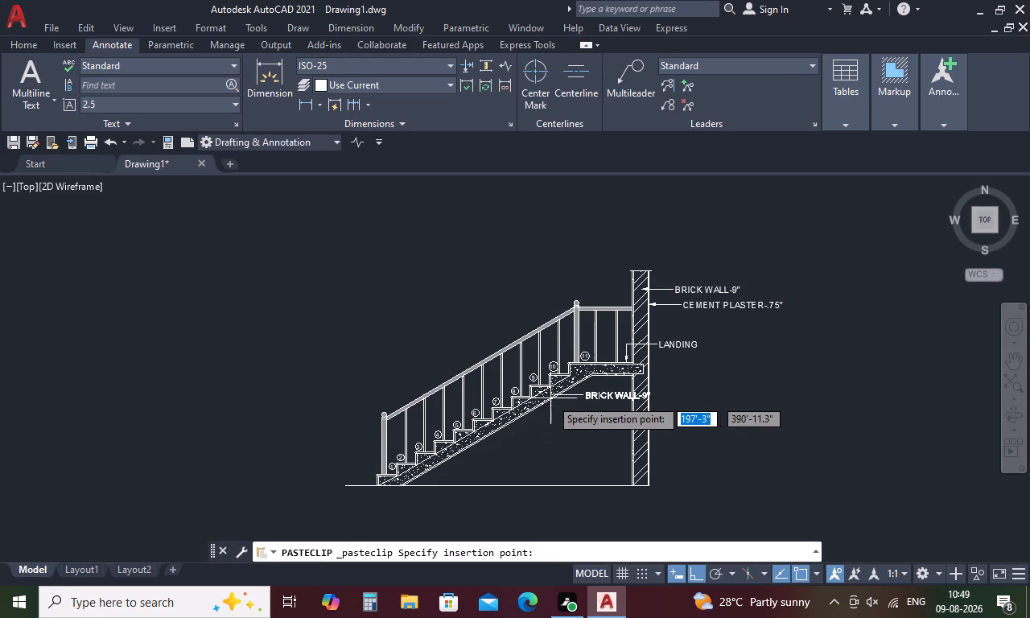
scroll(550, 397, up, 4)
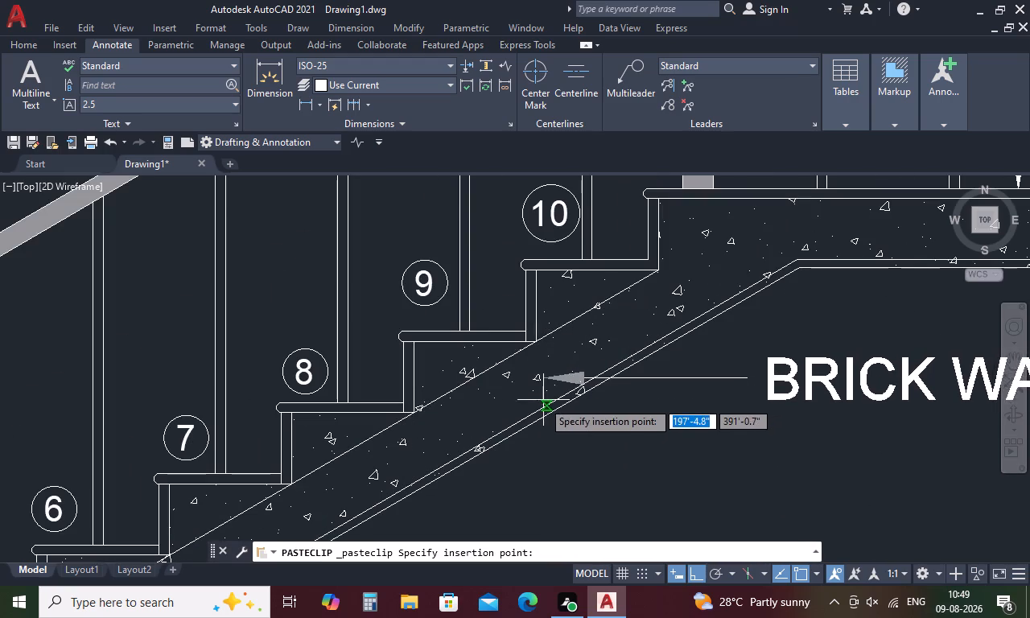
middle_drag(563, 402, 558, 340)
scroll(558, 340, down, 2)
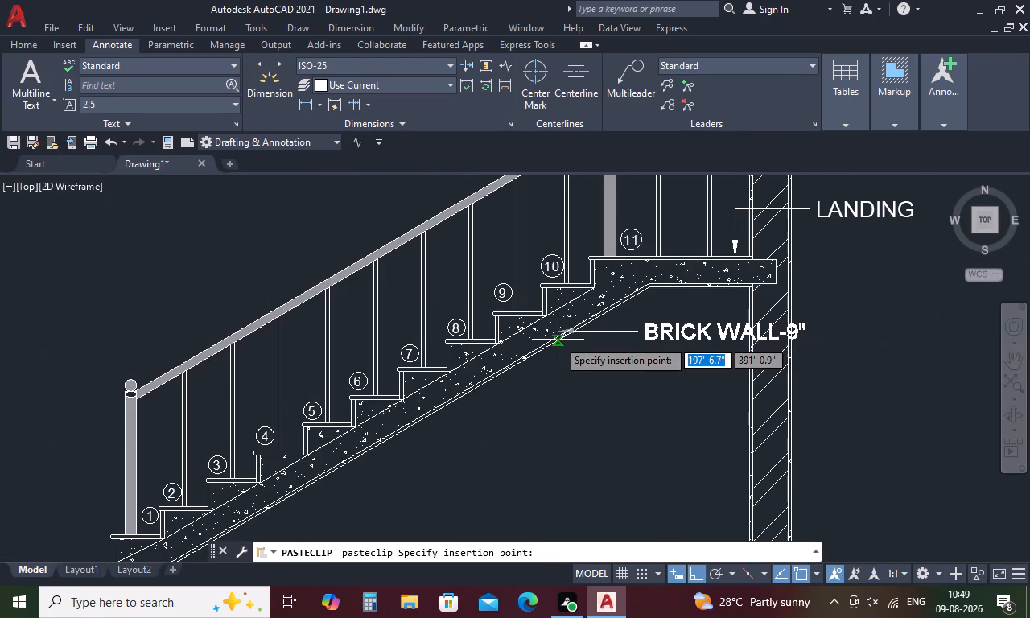
middle_drag(498, 363, 544, 327)
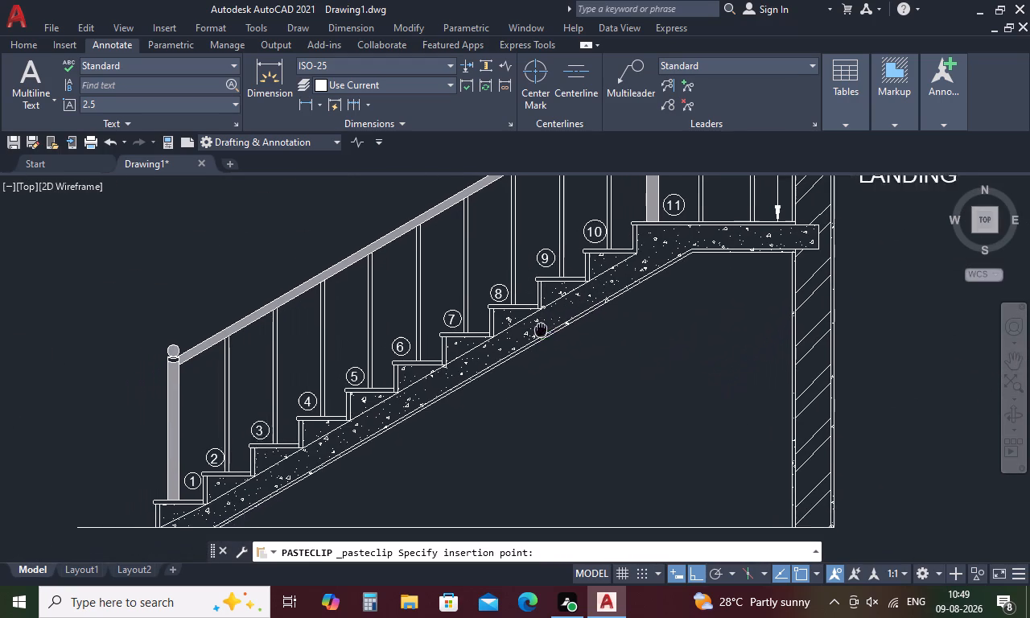
middle_drag(544, 327, 557, 321)
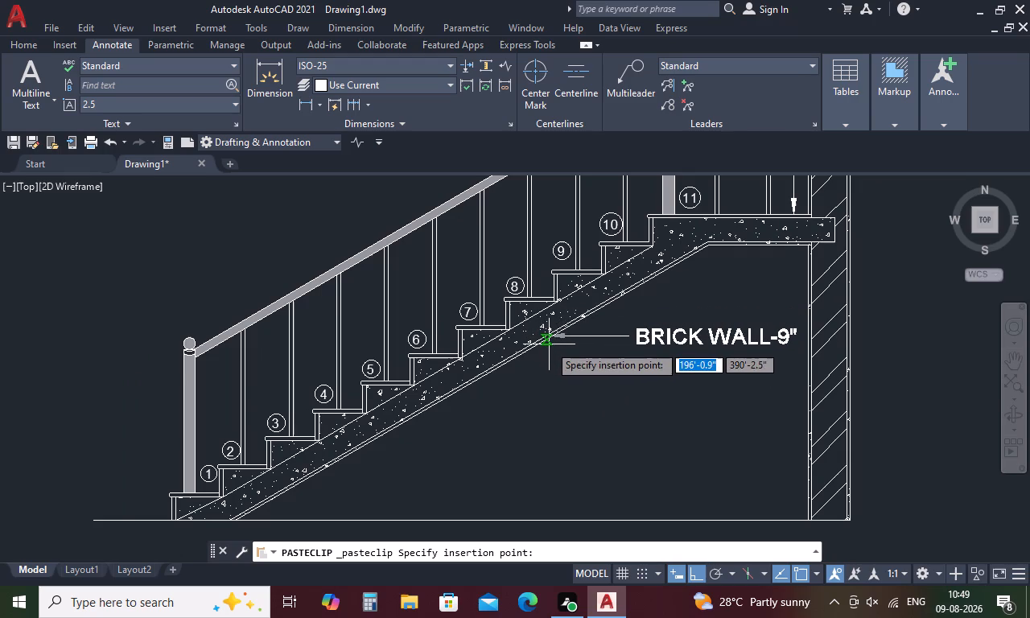
scroll(549, 344, up, 3)
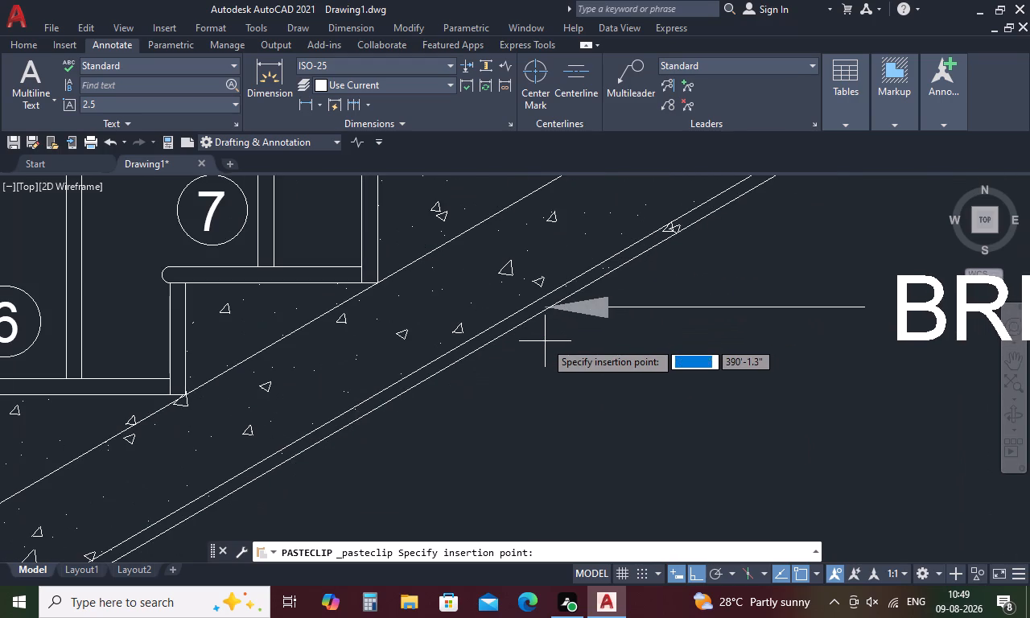
click(538, 340)
Replace the text of the multileader pasted under the stair slab with SOFFIT.
scroll(583, 334, down, 4)
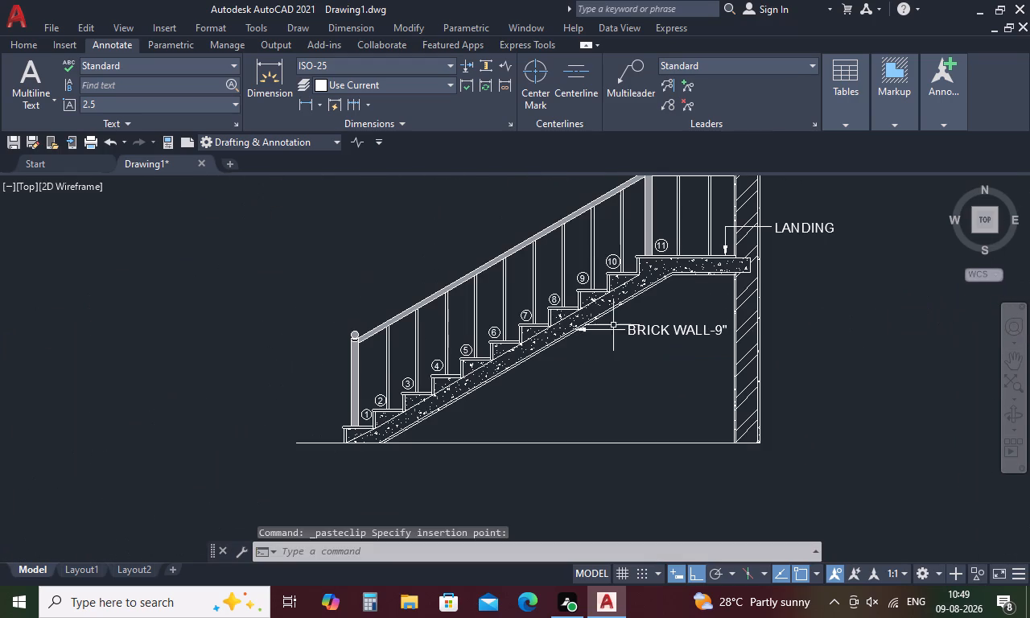
double_click(661, 331)
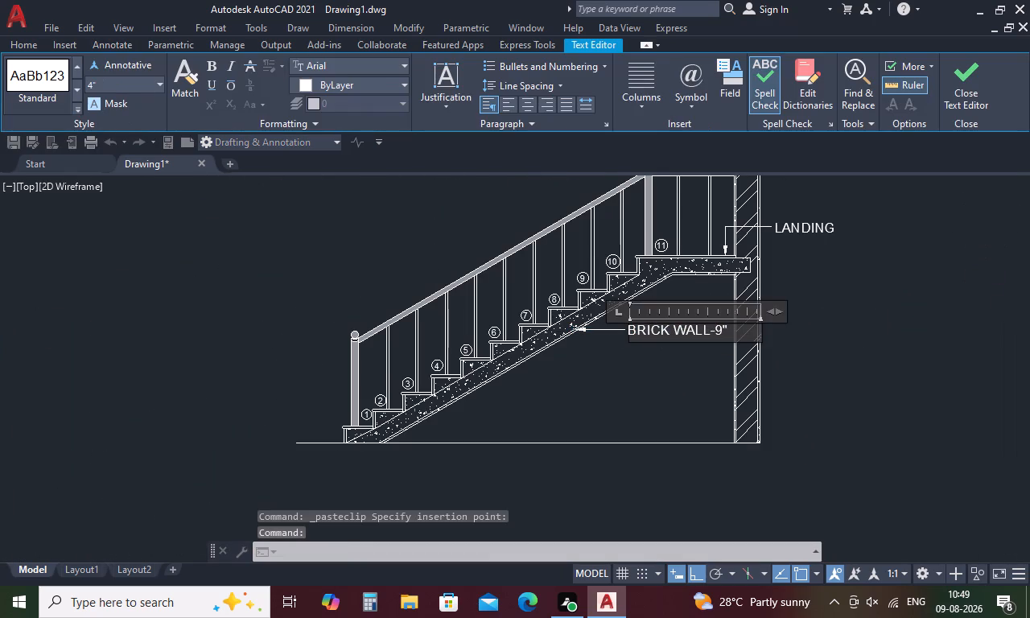
click(727, 331)
key(BackSpace)
key(BackSpace)
key(BackSpace)
key(BackSpace)
key(BackSpace)
key(BackSpace)
key(BackSpace)
key(BackSpace)
key(BackSpace)
key(BackSpace)
key(BackSpace)
key(BackSpace)
key(BackSpace)
key(BackSpace)
key(BackSpace)
key(BackSpace)
key(BackSpace)
key(BackSpace)
key(BackSpace)
key(BackSpace)
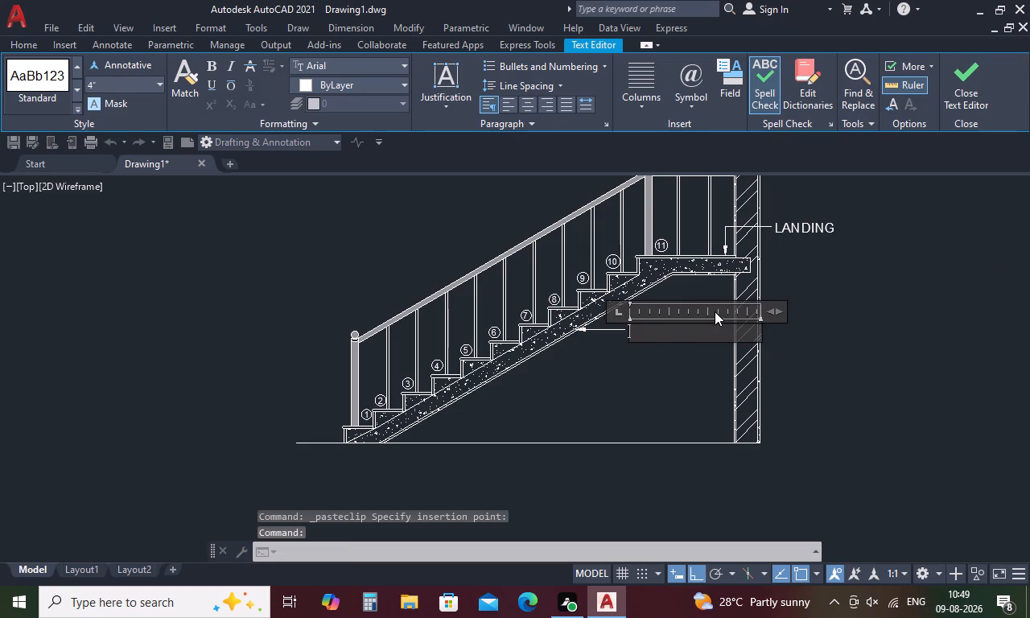
key(s)
key(o)
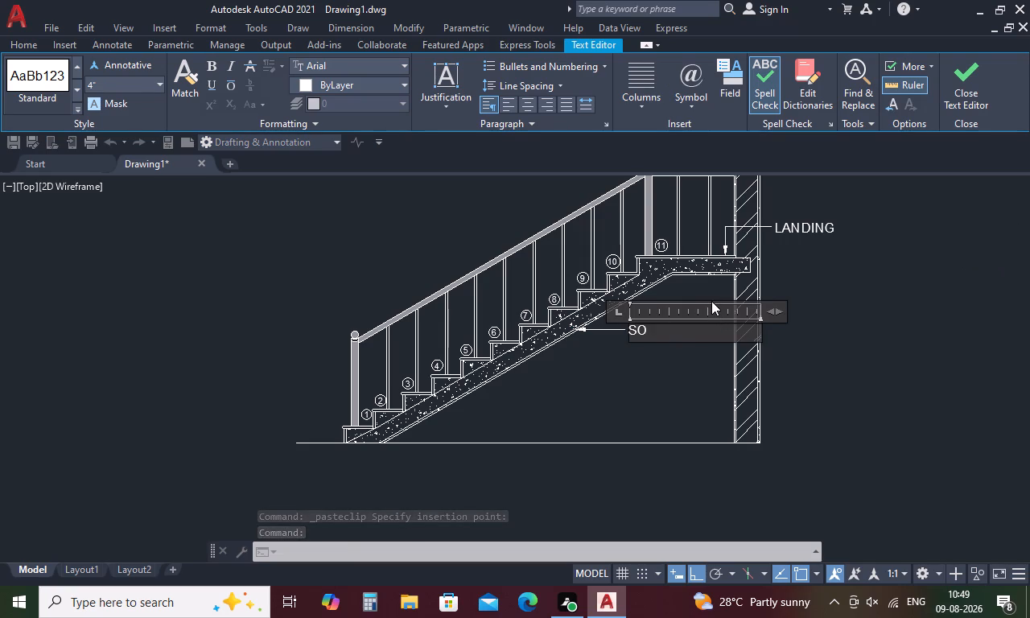
text(FFI)
key(t)
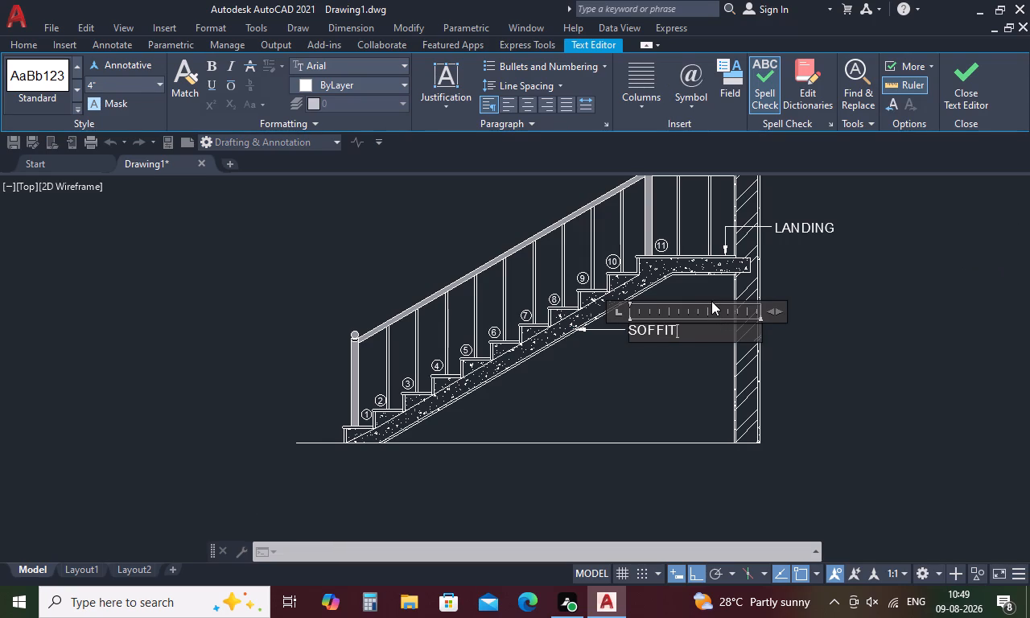
click(627, 348)
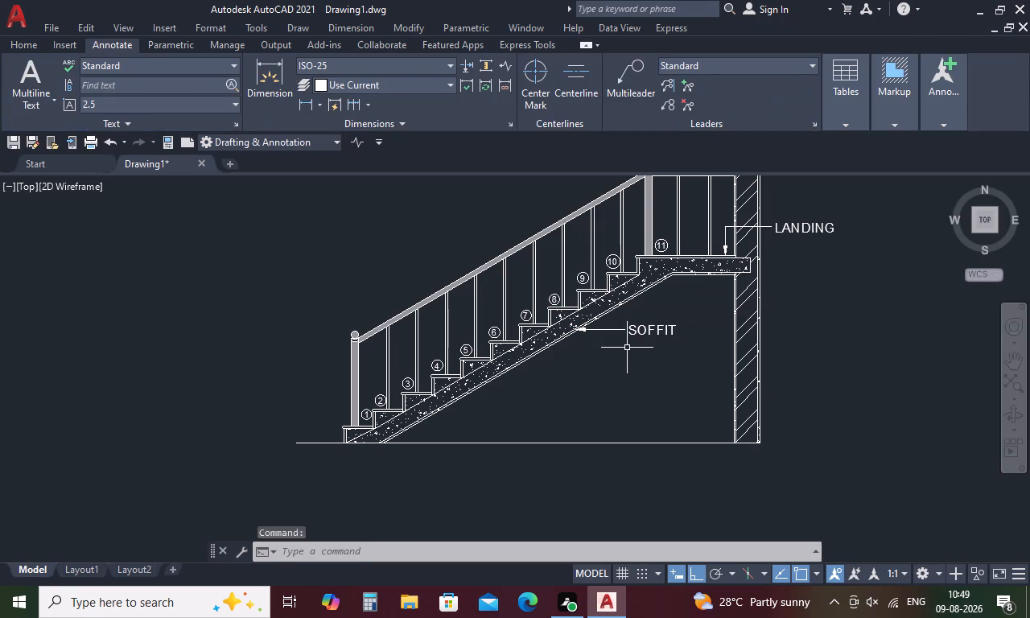
Paste a copy of the BRICK WALL-9" multileader with its arrowhead inside the hatched stair slab below step 7.
key(ctrl+v)
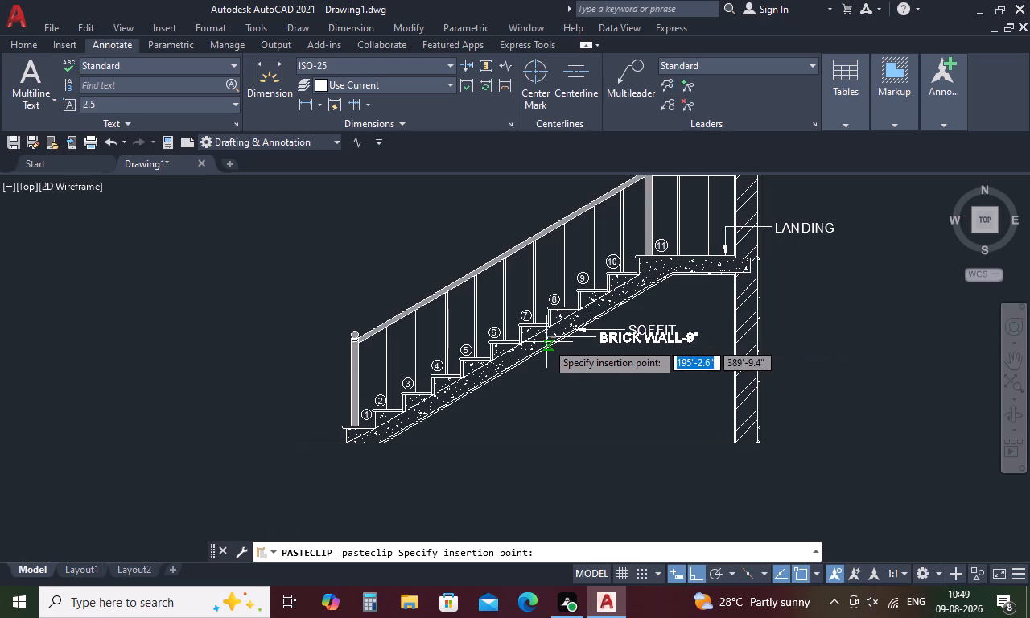
scroll(546, 342, up, 2)
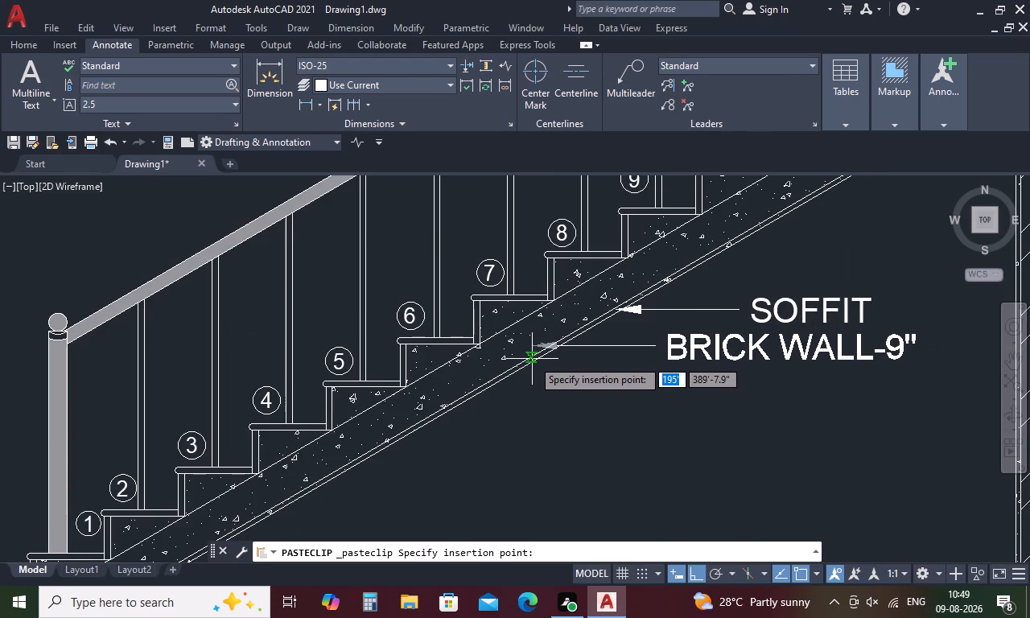
click(532, 359)
Replace the text of the multileader pasted inside the stair slab with WAIST.
double_click(750, 348)
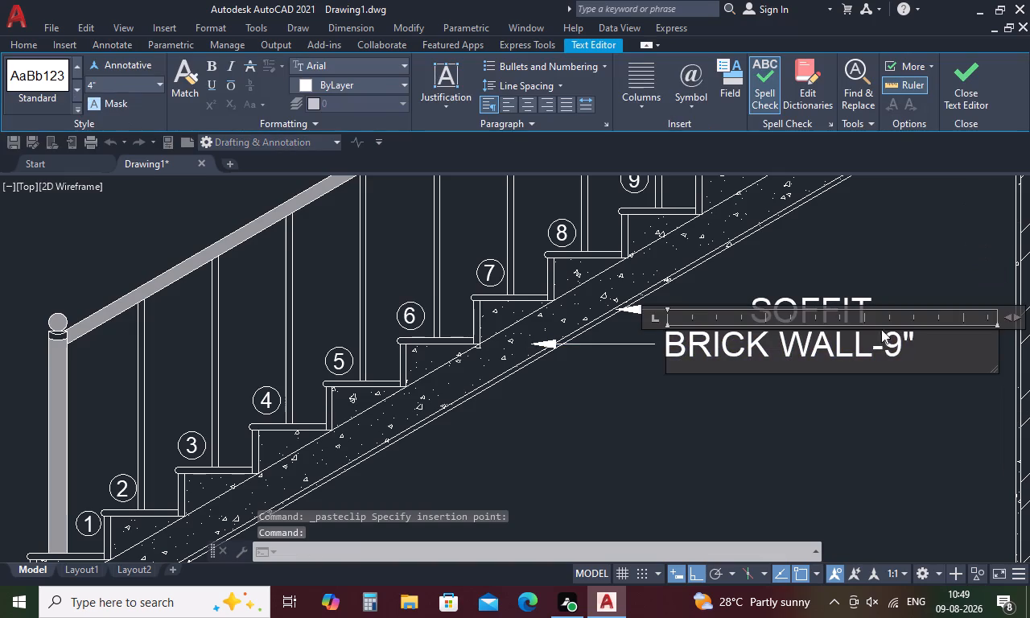
click(924, 336)
key(BackSpace)
key(BackSpace)
key(BackSpace)
key(BackSpace)
key(BackSpace)
key(BackSpace)
key(BackSpace)
key(BackSpace)
key(BackSpace)
key(BackSpace)
key(BackSpace)
key(BackSpace)
key(BackSpace)
key(BackSpace)
key(BackSpace)
key(BackSpace)
key(BackSpace)
key(BackSpace)
key(BackSpace)
key(BackSpace)
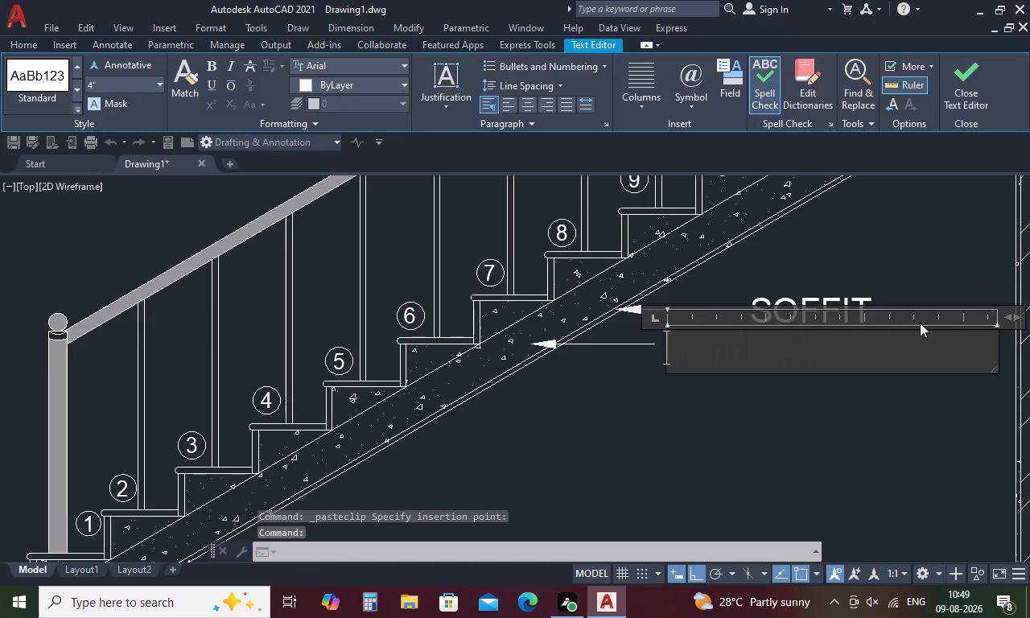
text(WAIST)
click(669, 397)
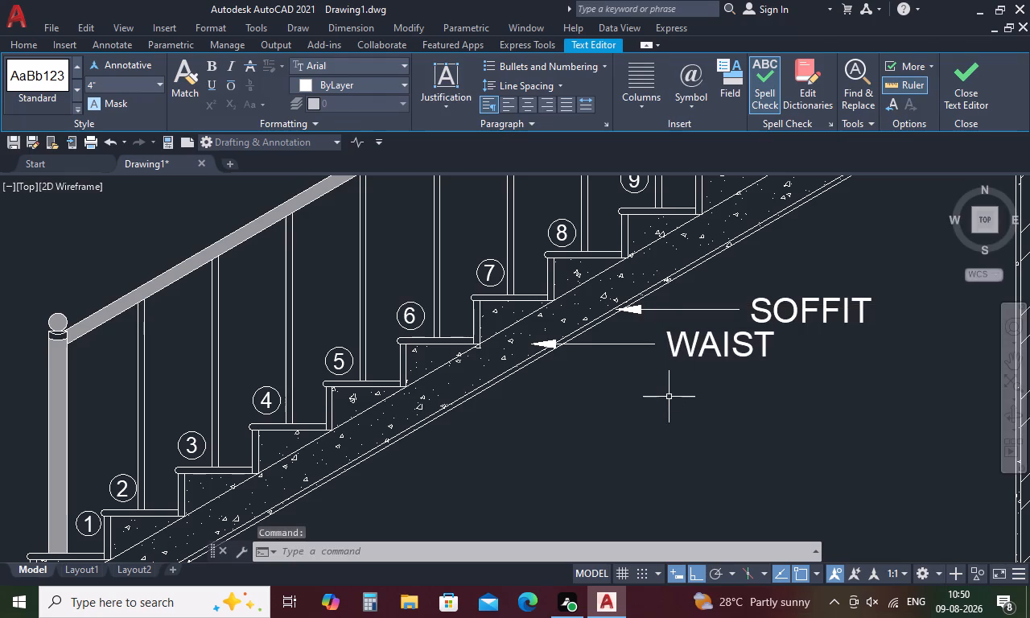
Stretch the WAIST multileader's landing line horizontally by about 1'-2" so its text lines up beneath SOFFIT.
click(636, 345)
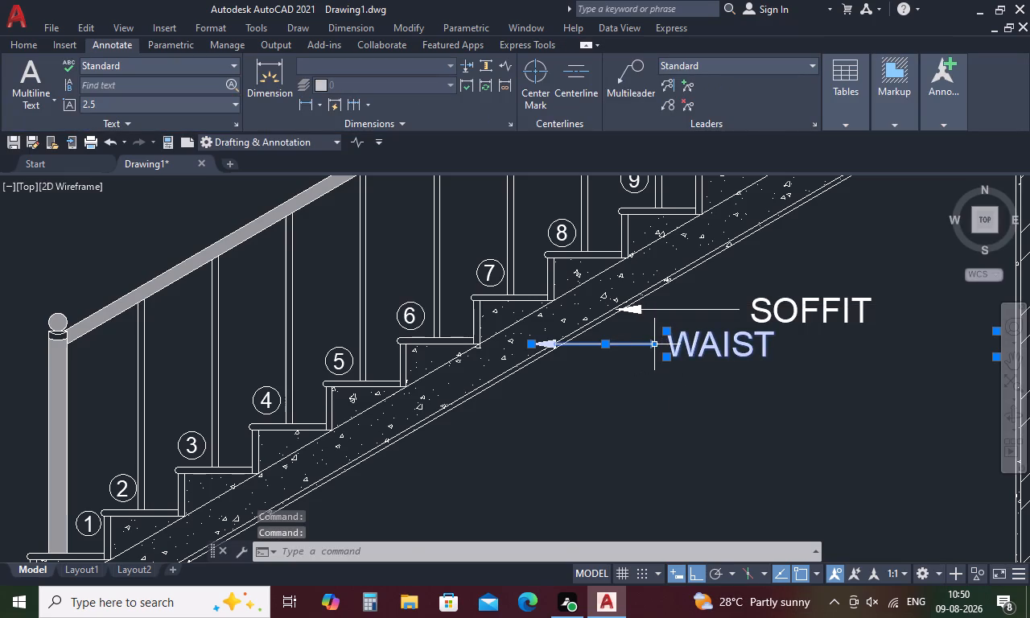
click(651, 344)
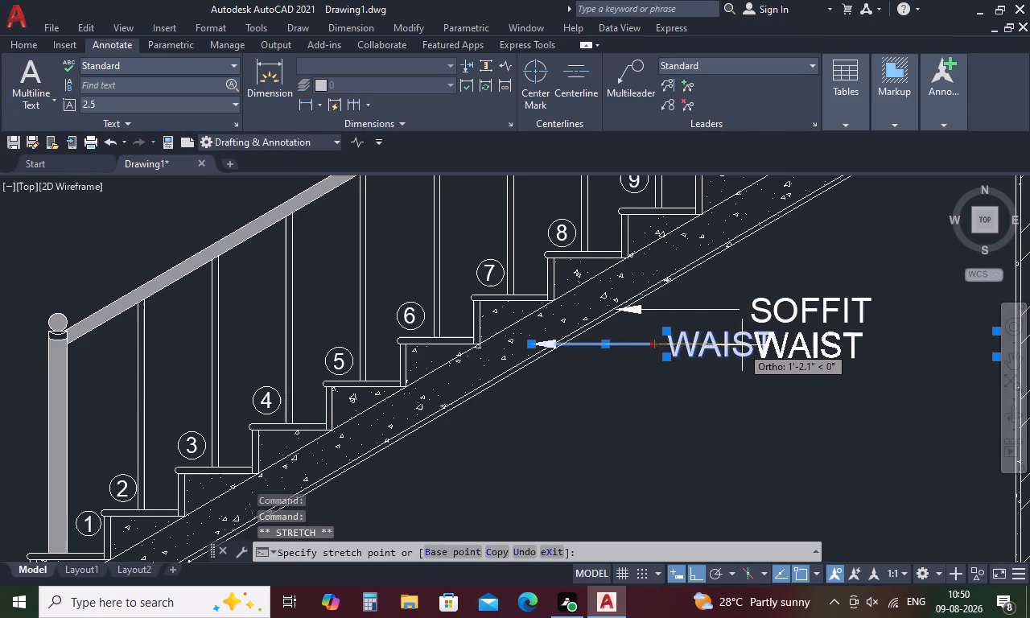
click(742, 350)
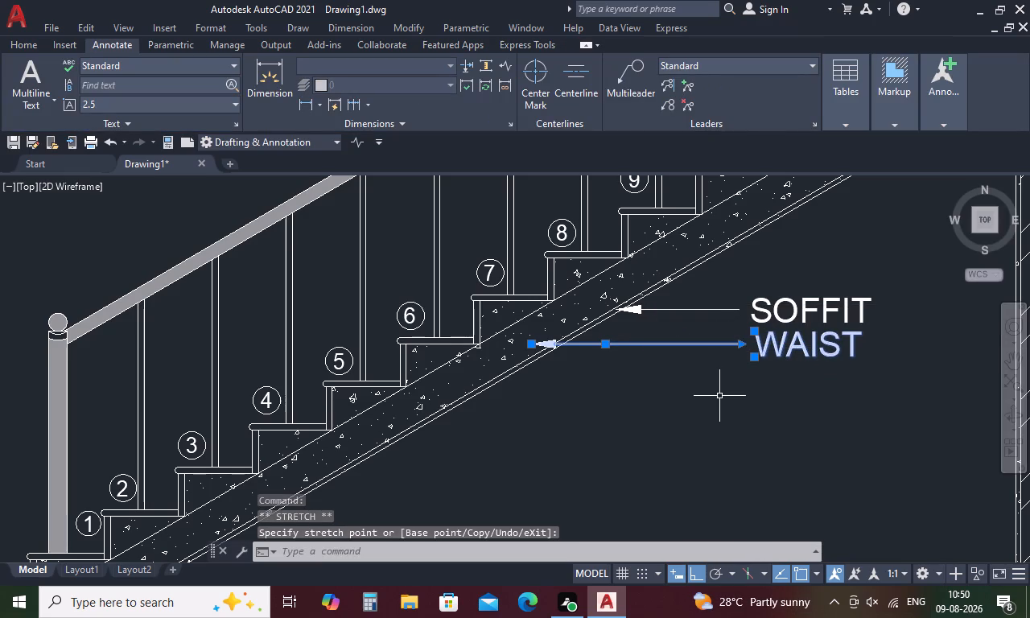
key(Escape)
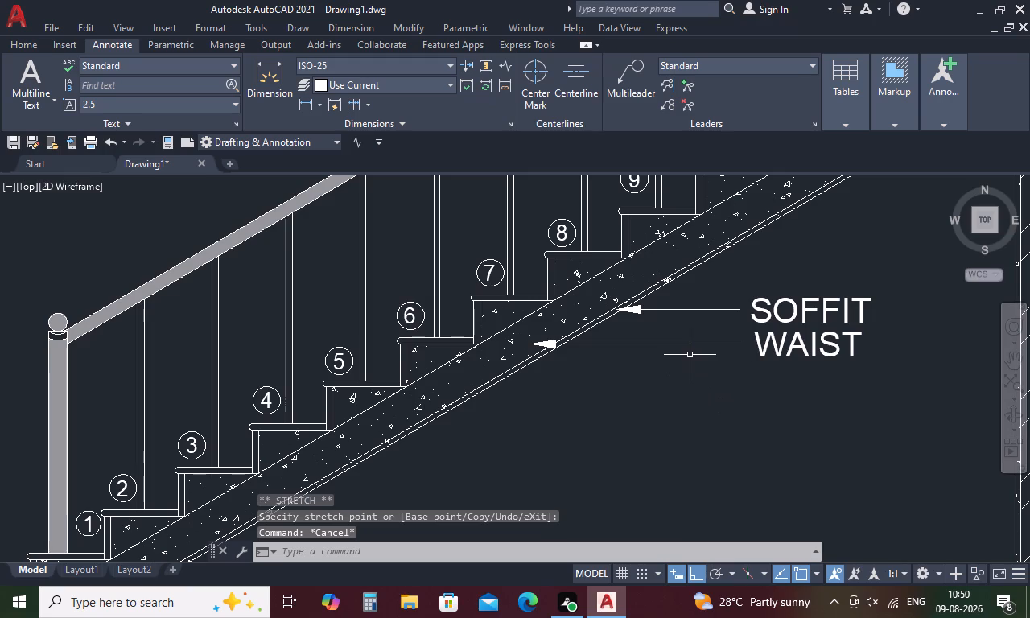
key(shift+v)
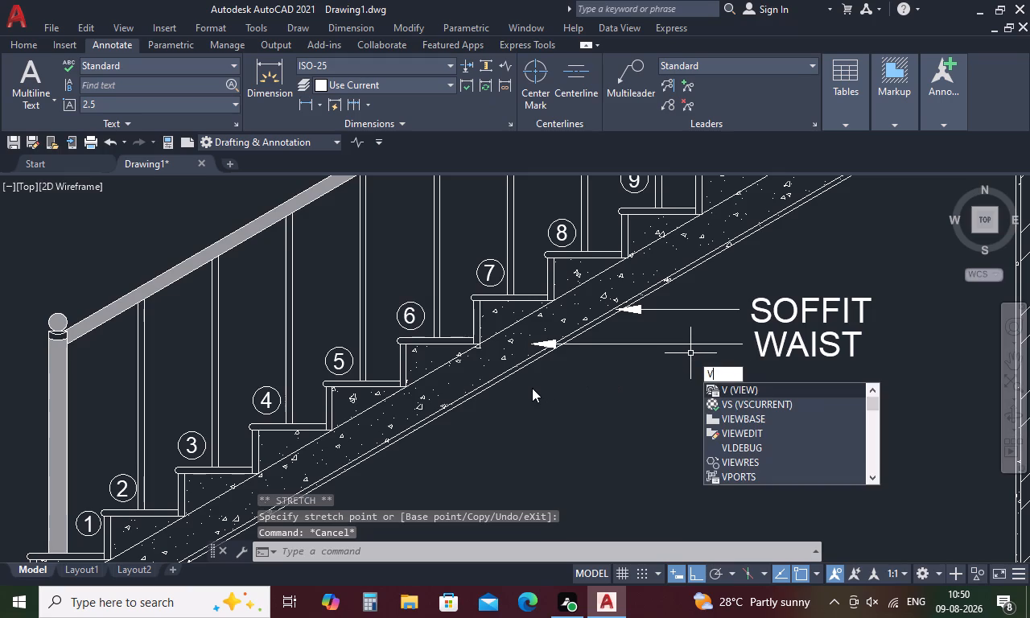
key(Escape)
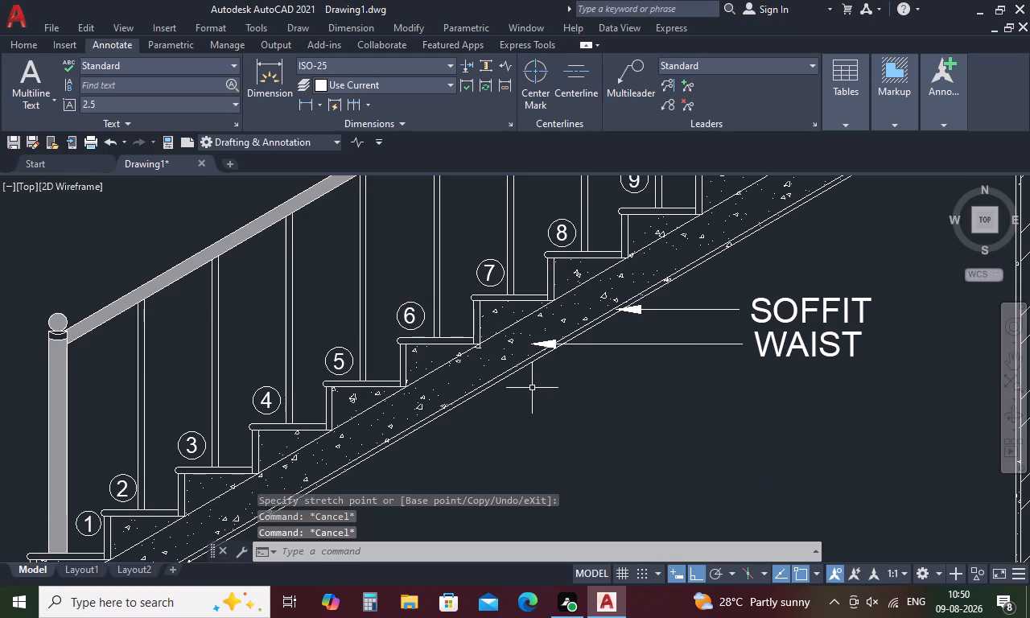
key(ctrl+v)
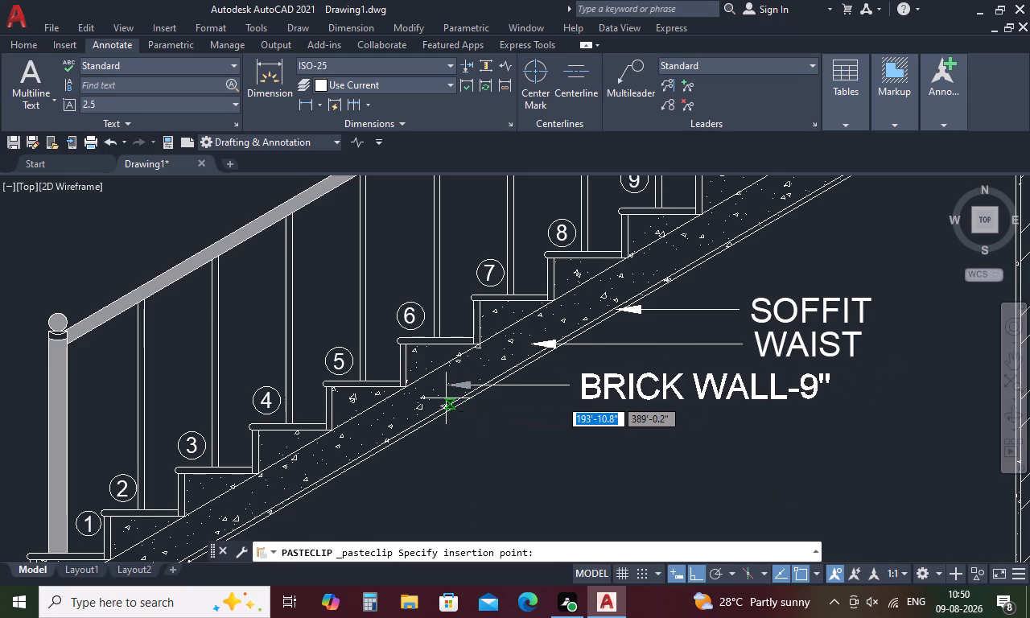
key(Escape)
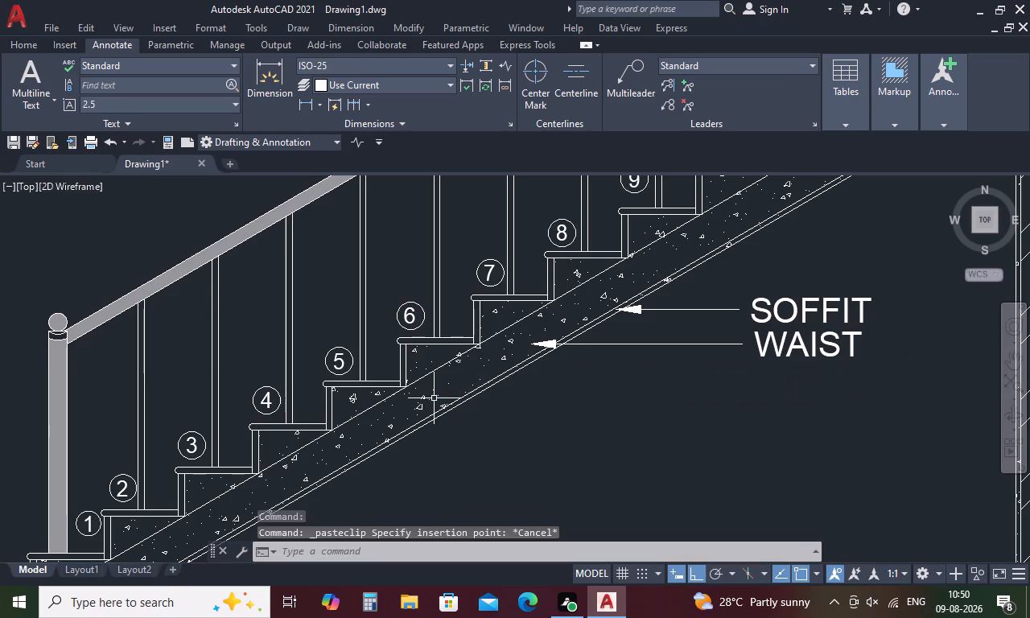
Add a multileader reading THREAD, with its arrowhead at the underside of tread 5 and its leader dropping vertically to the slab's underside.
click(628, 86)
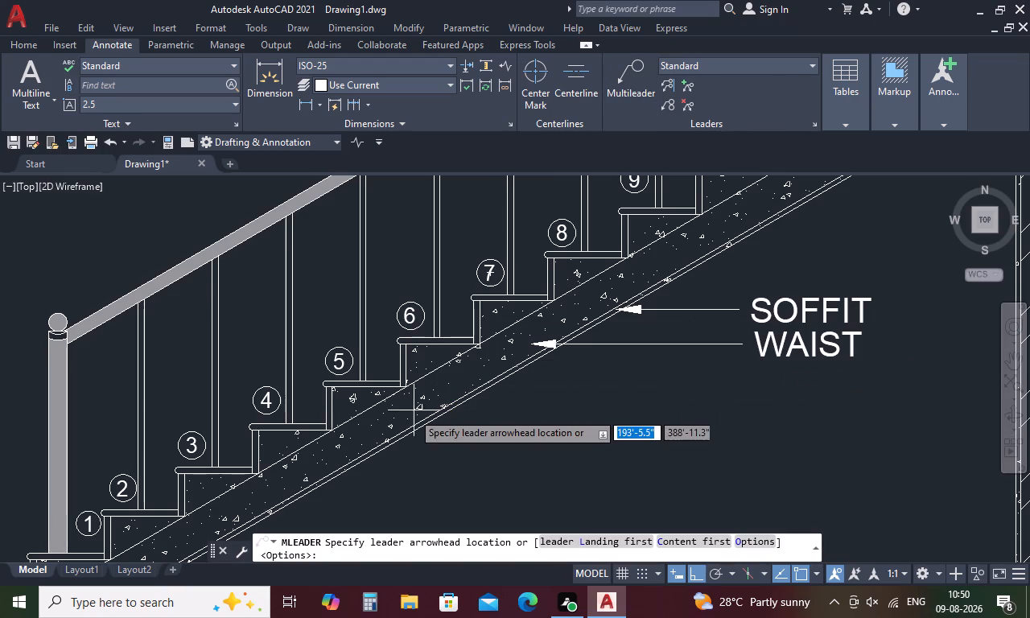
click(360, 389)
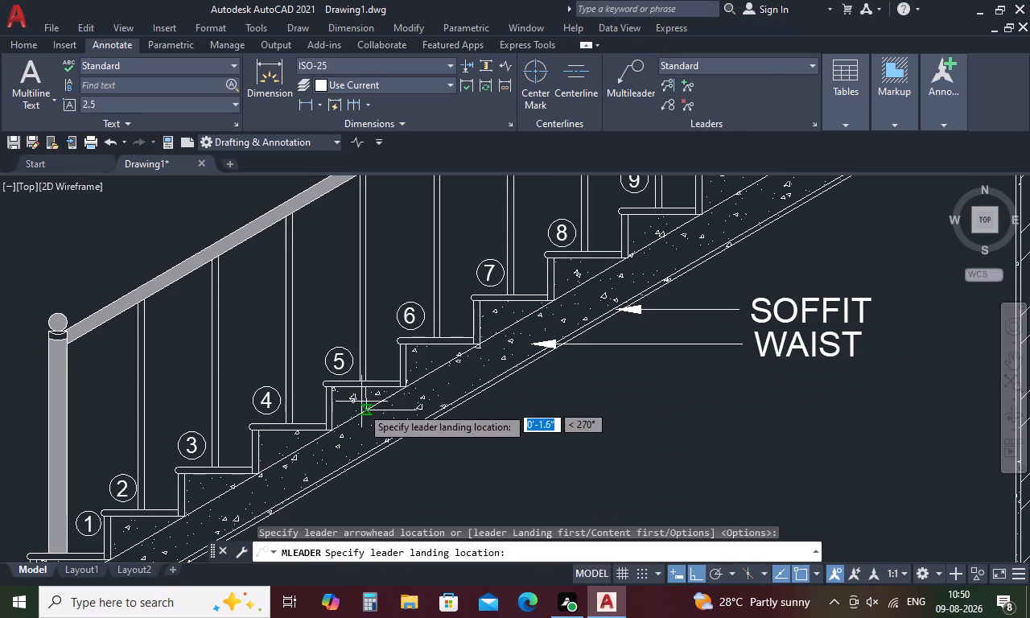
click(430, 455)
drag(440, 447, 562, 443)
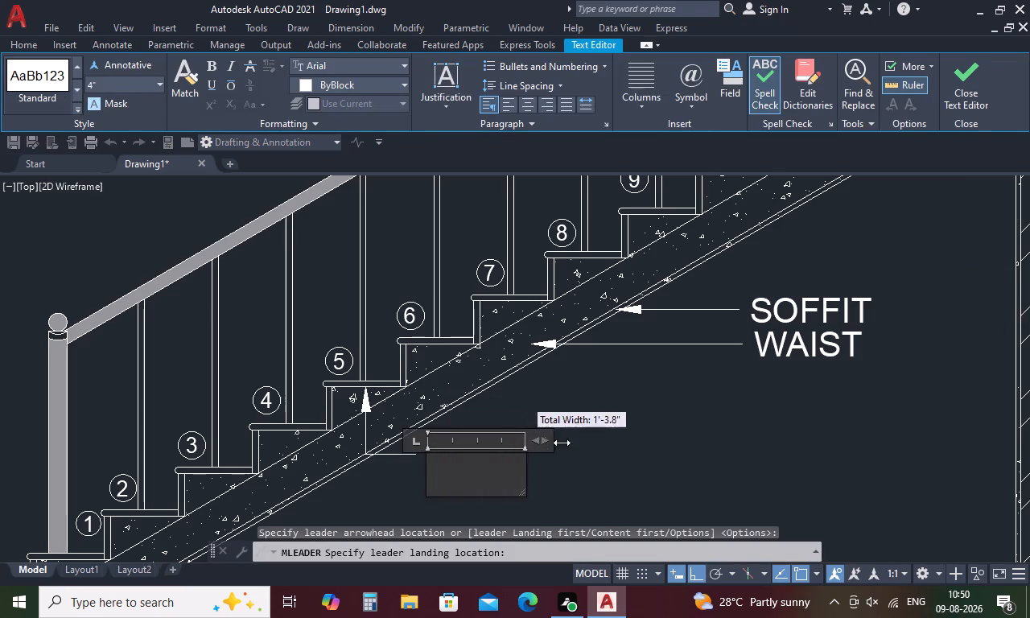
drag(562, 443, 730, 441)
scroll(560, 470, down, 1)
middle_drag(560, 470, 574, 360)
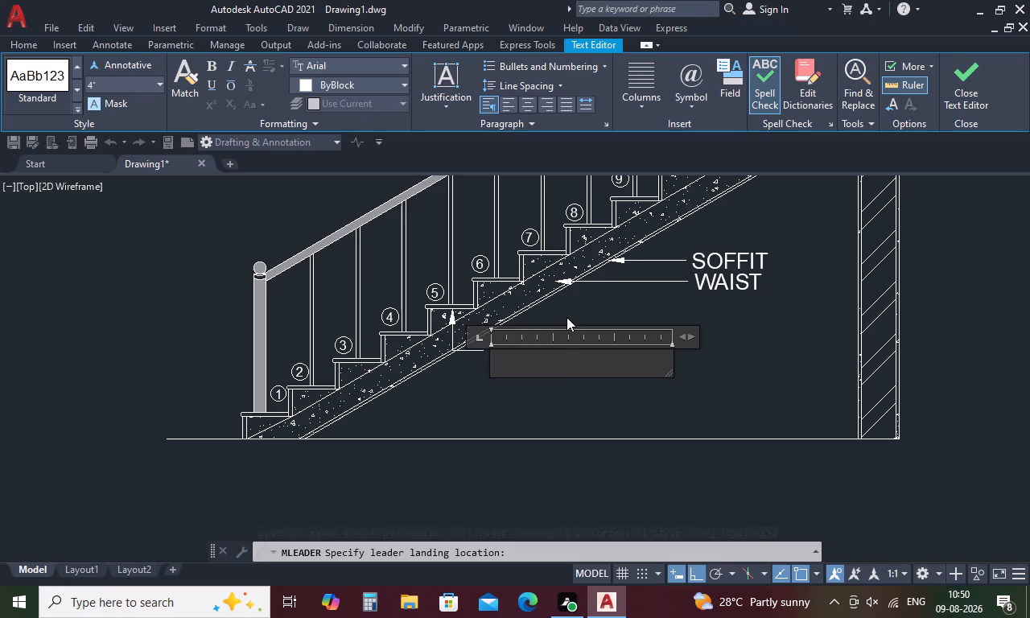
key(t)
text(HREAD)
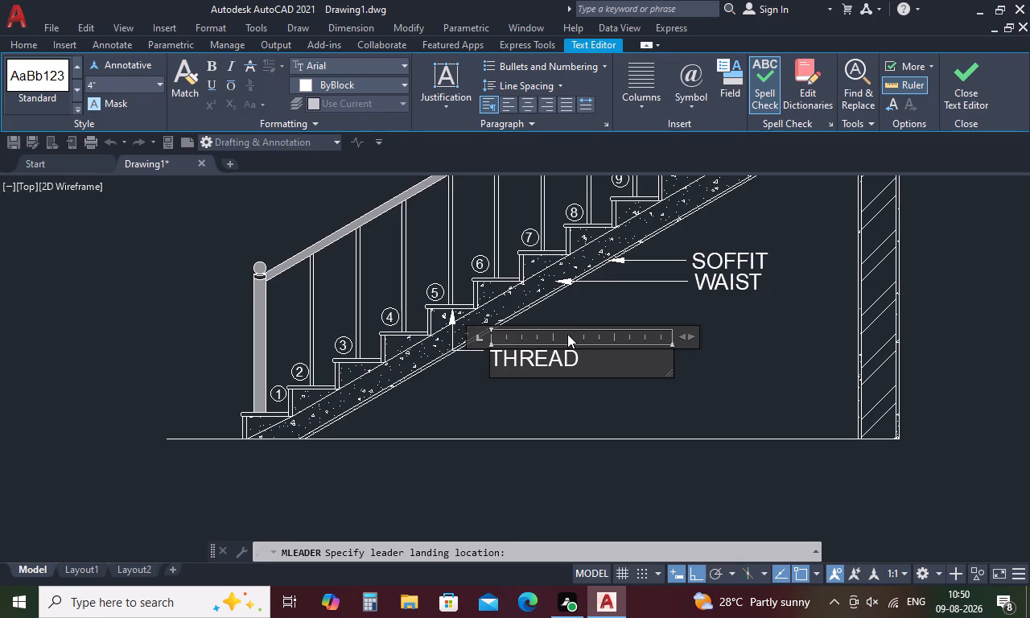
click(620, 404)
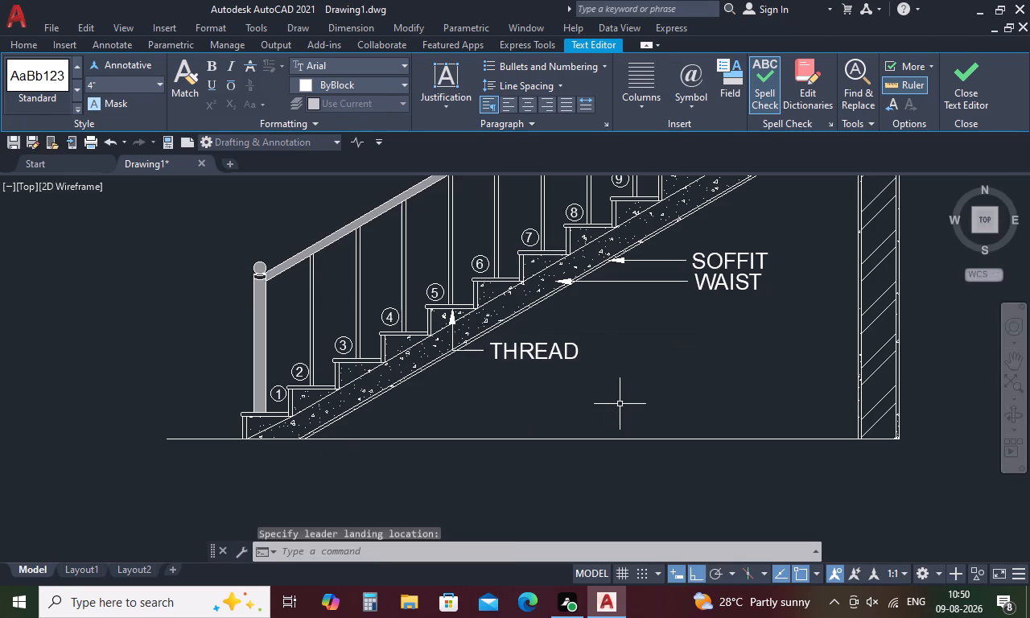
Add a multileader reading RISER, with its arrowhead on the riser below tread 3 and a horizontal leader ending beneath the THREAD label.
key(space)
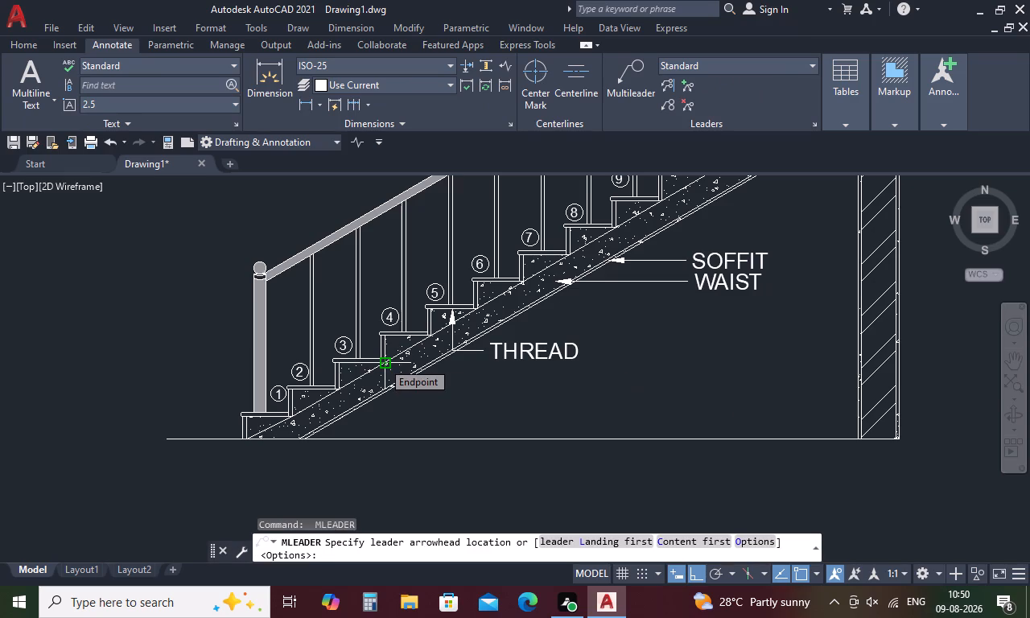
scroll(334, 375, up, 2)
click(334, 375)
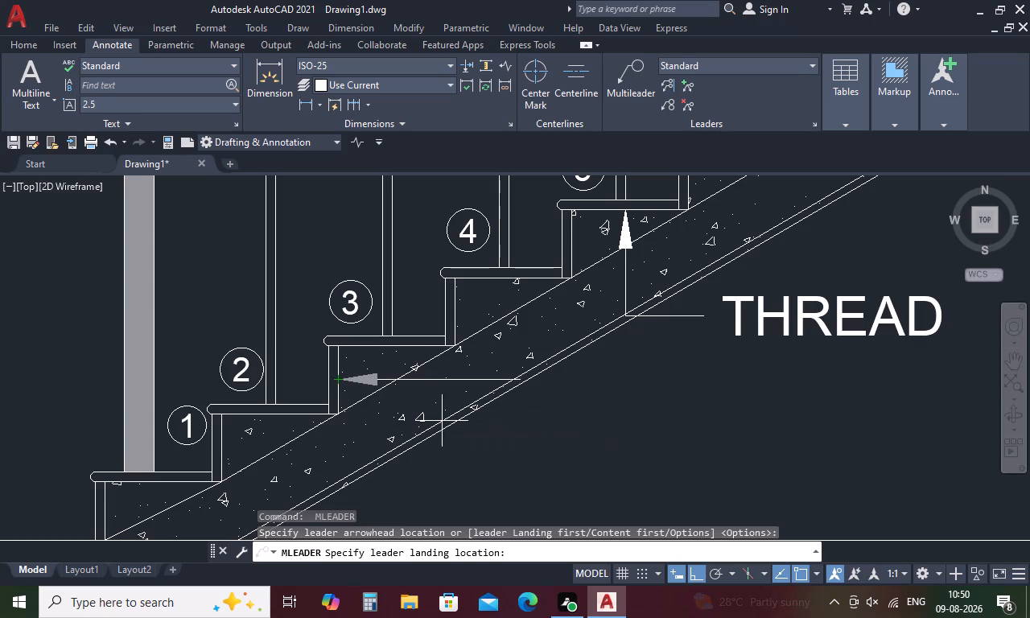
click(631, 445)
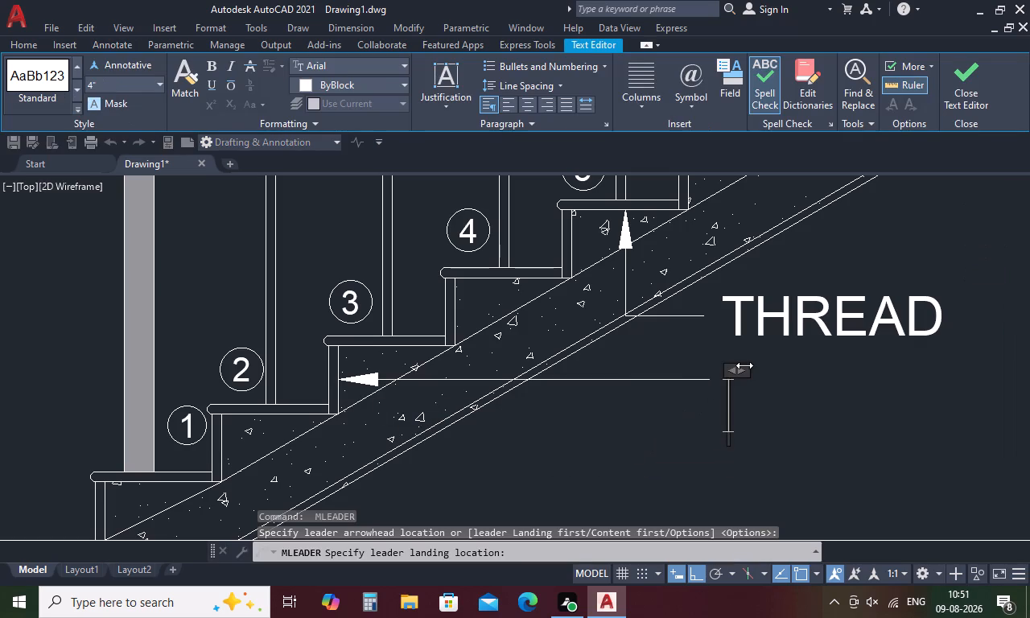
drag(744, 368, 1029, 334)
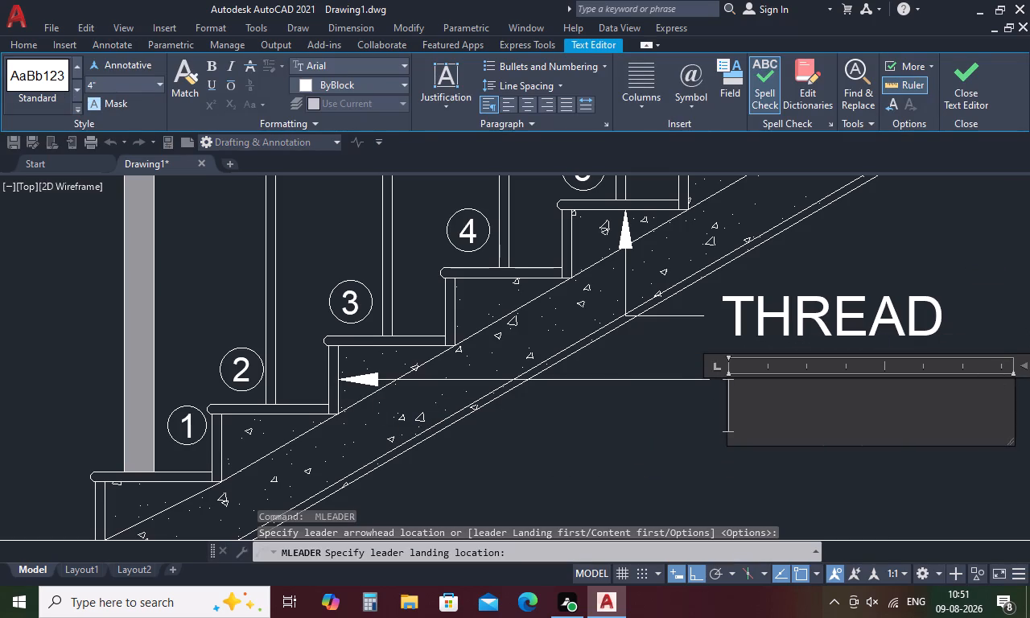
text(RISER)
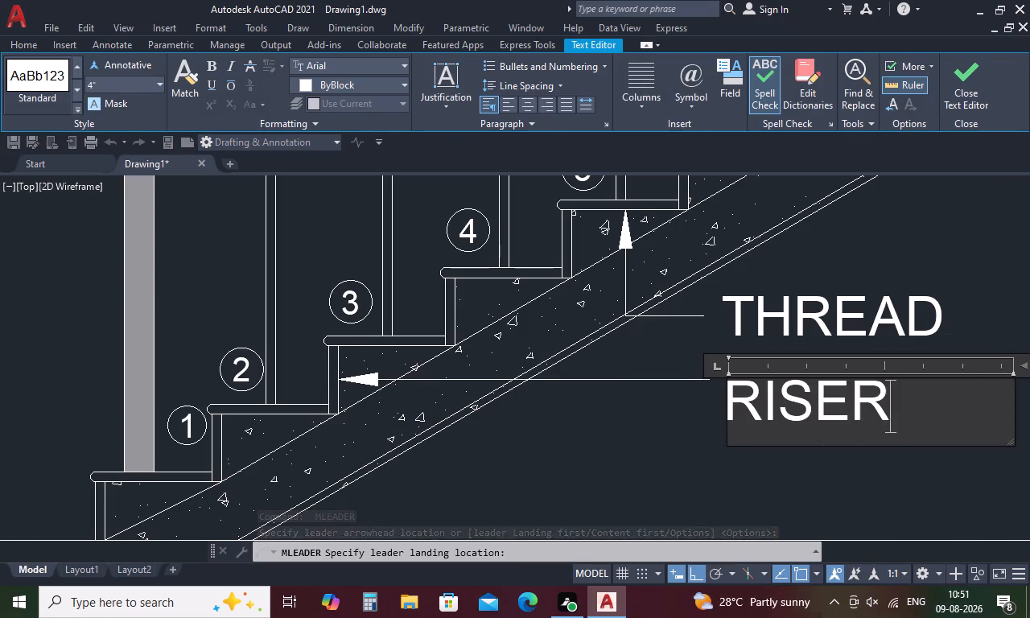
click(657, 446)
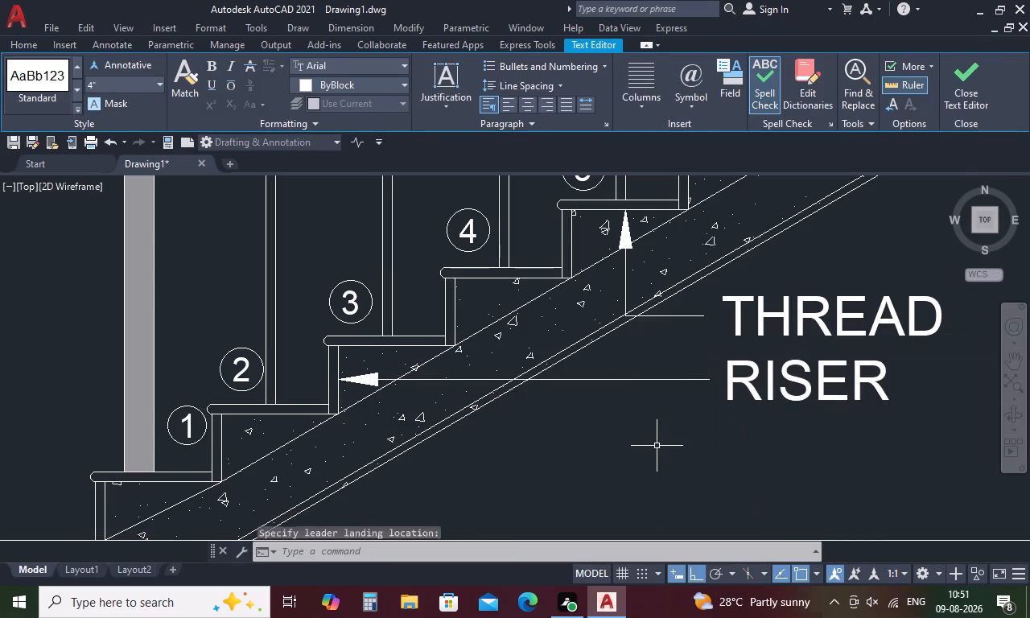
Add a horizontal multileader reading PITCH in the open space under the stair slab, just above the floor line.
scroll(657, 446, down, 2)
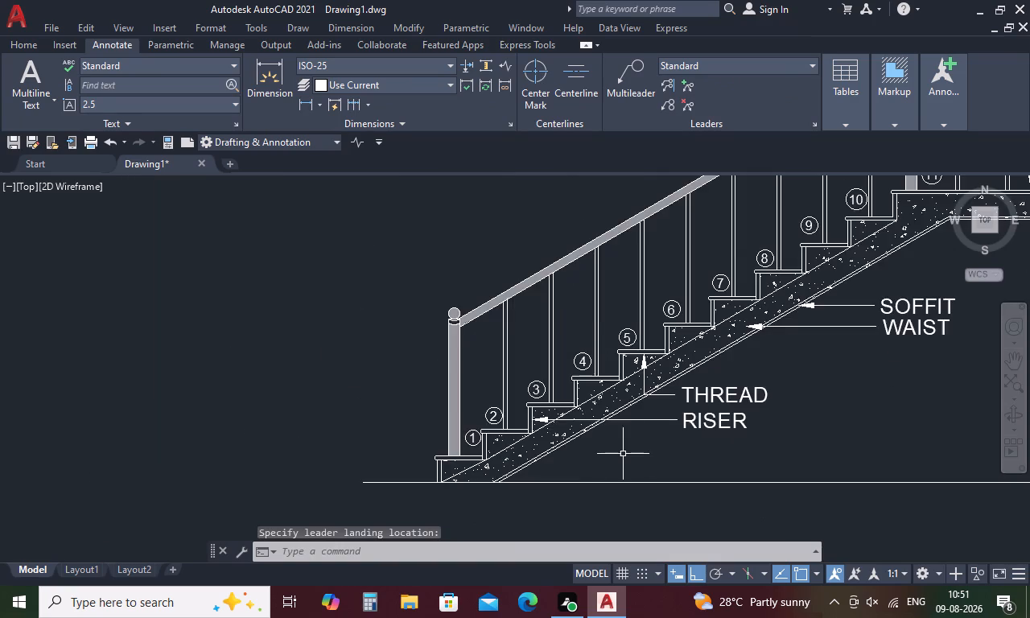
scroll(623, 454, down, 1)
scroll(616, 462, up, 3)
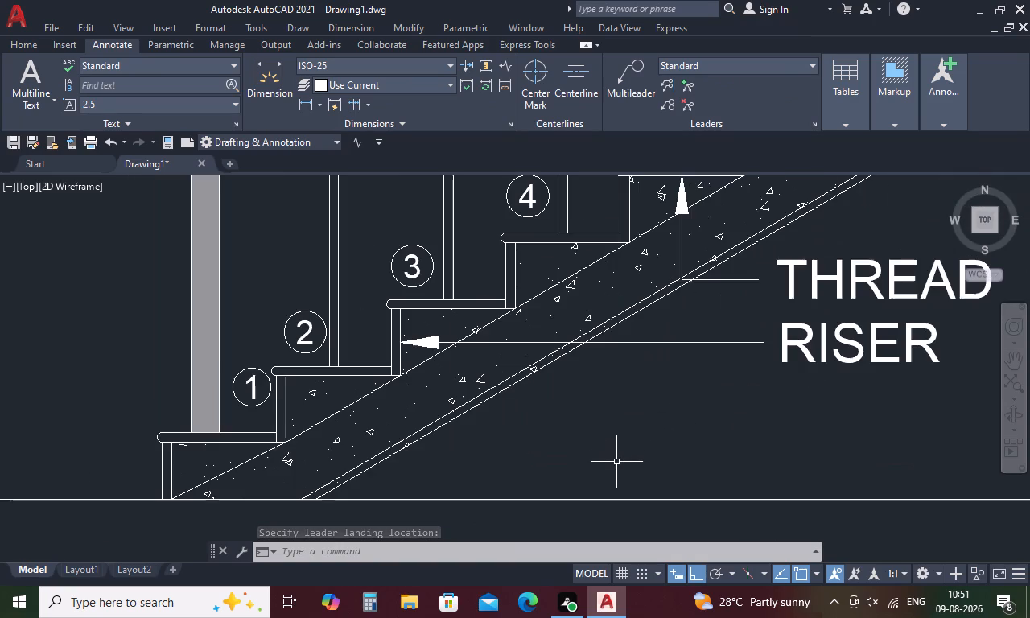
key(space)
click(580, 472)
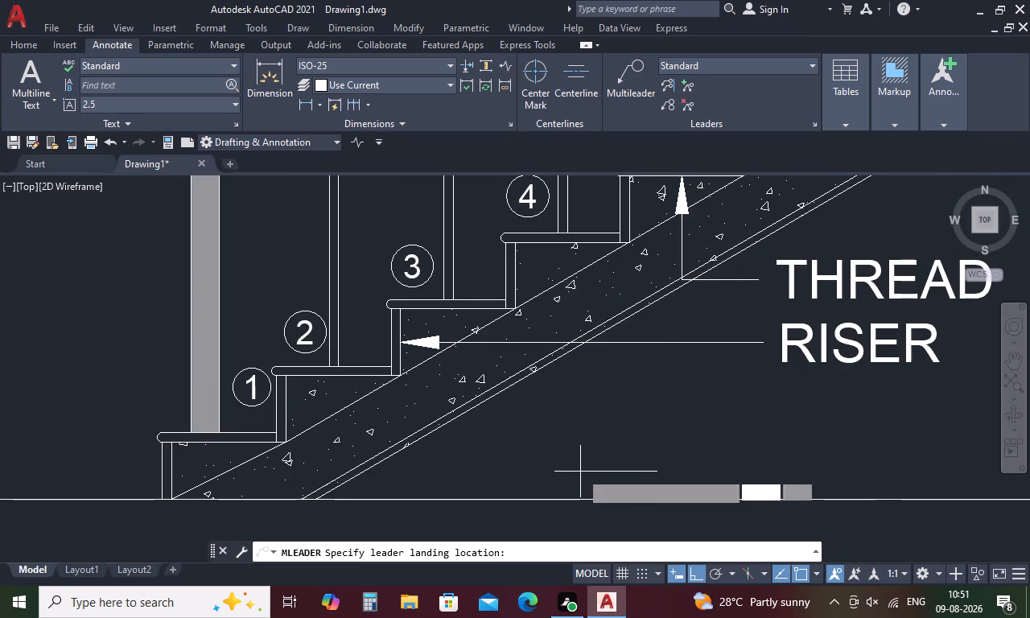
click(711, 472)
key(p)
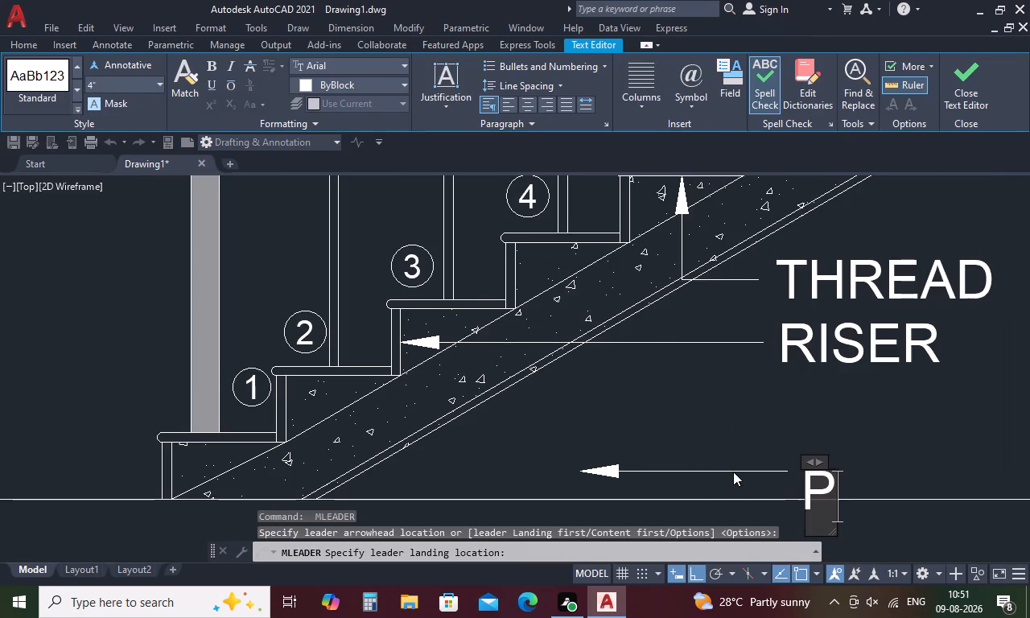
key(i)
text(TCH)
click(674, 414)
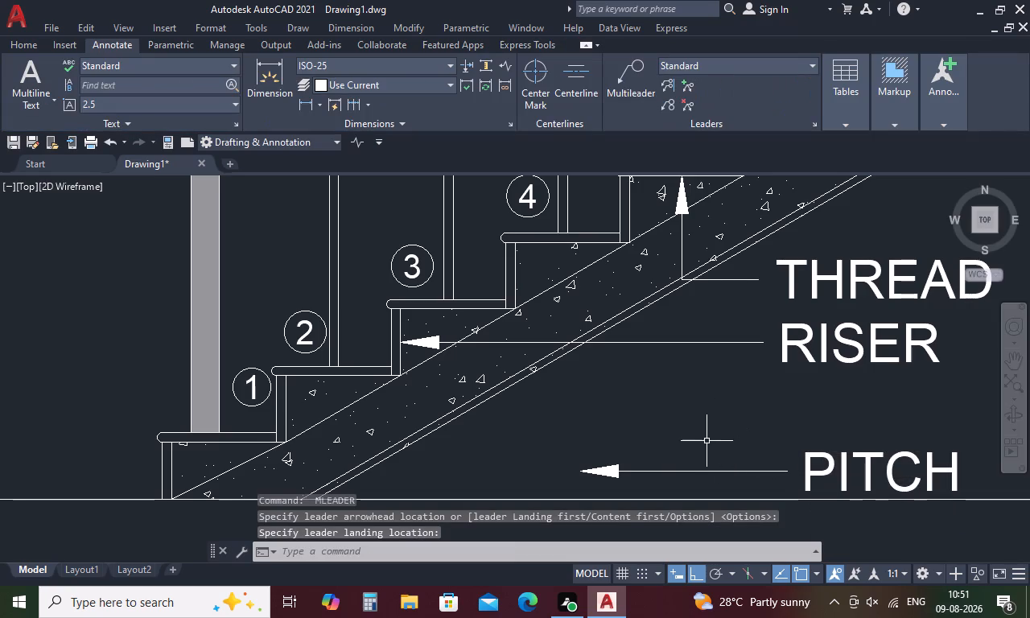
Add a multileader reading NOSING, with its arrowhead on the nose of tread 2 and a horizontal leader extending outward past the newel post.
scroll(707, 441, down, 3)
middle_drag(707, 441, 779, 428)
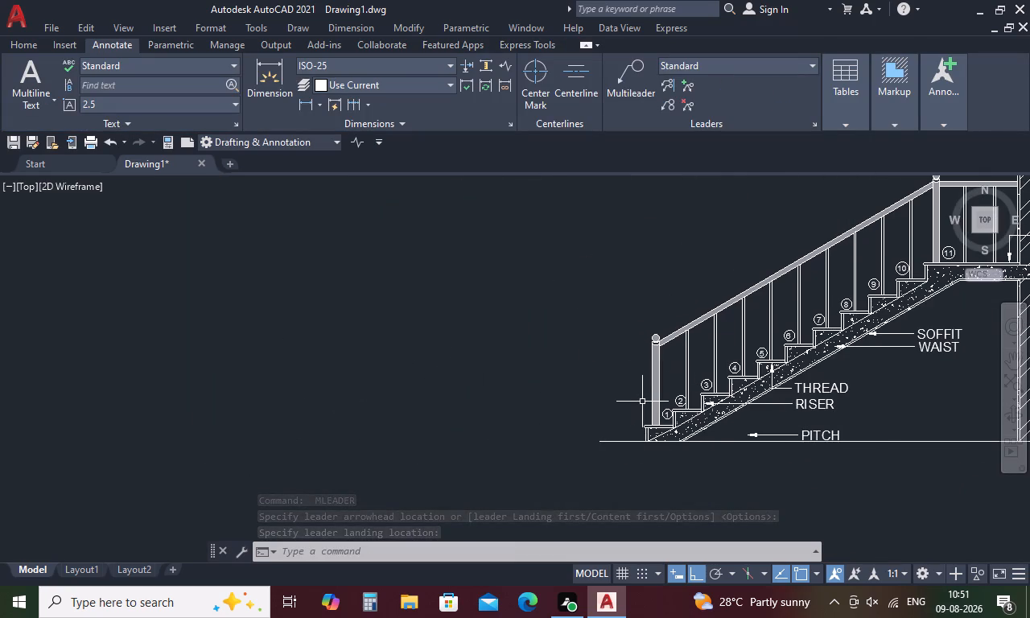
key(space)
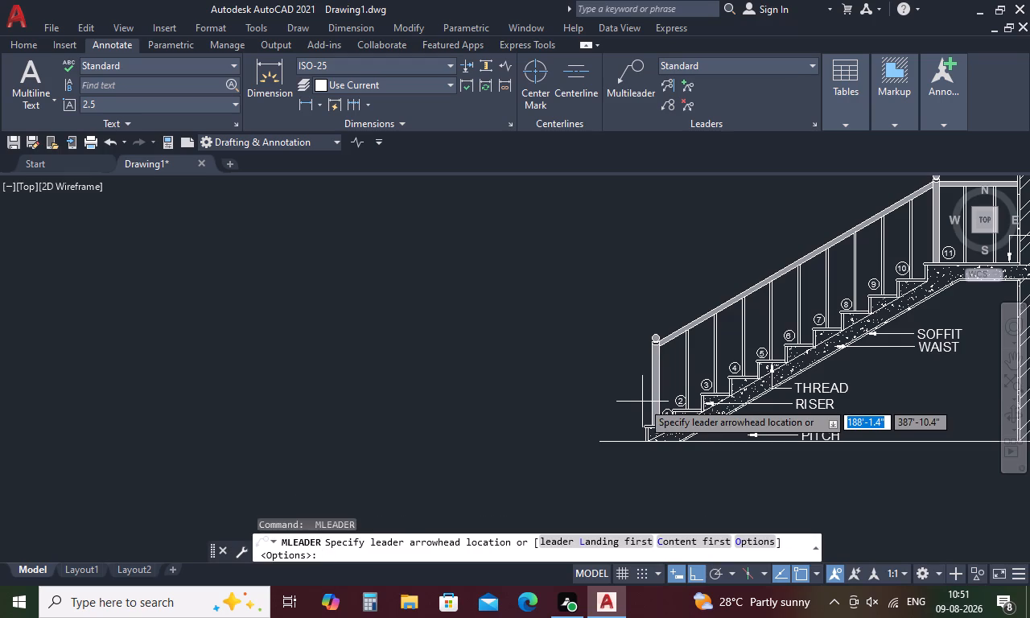
scroll(670, 410, up, 3)
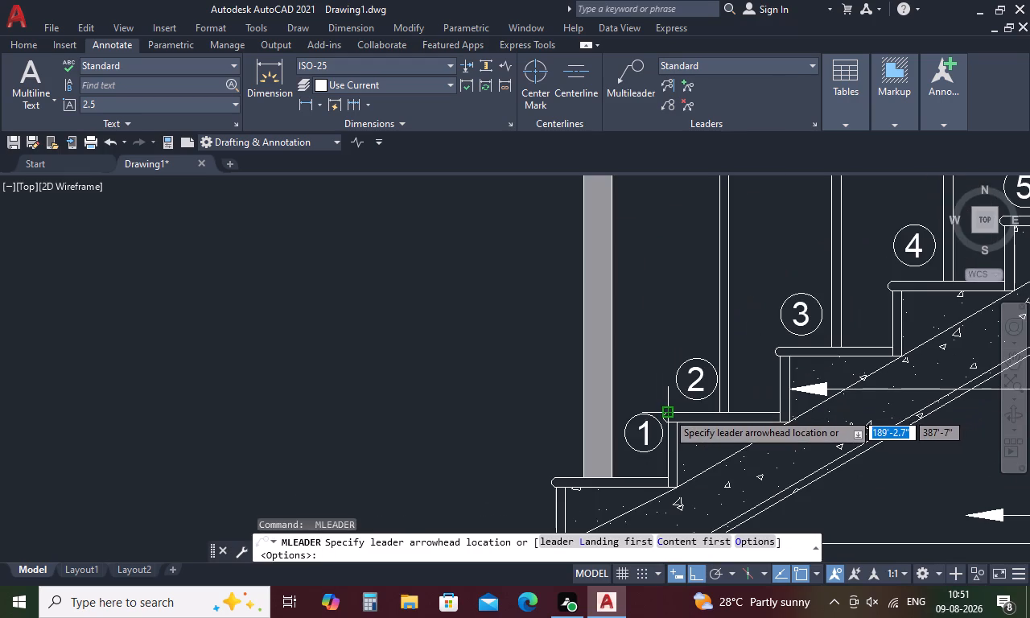
click(667, 412)
click(548, 435)
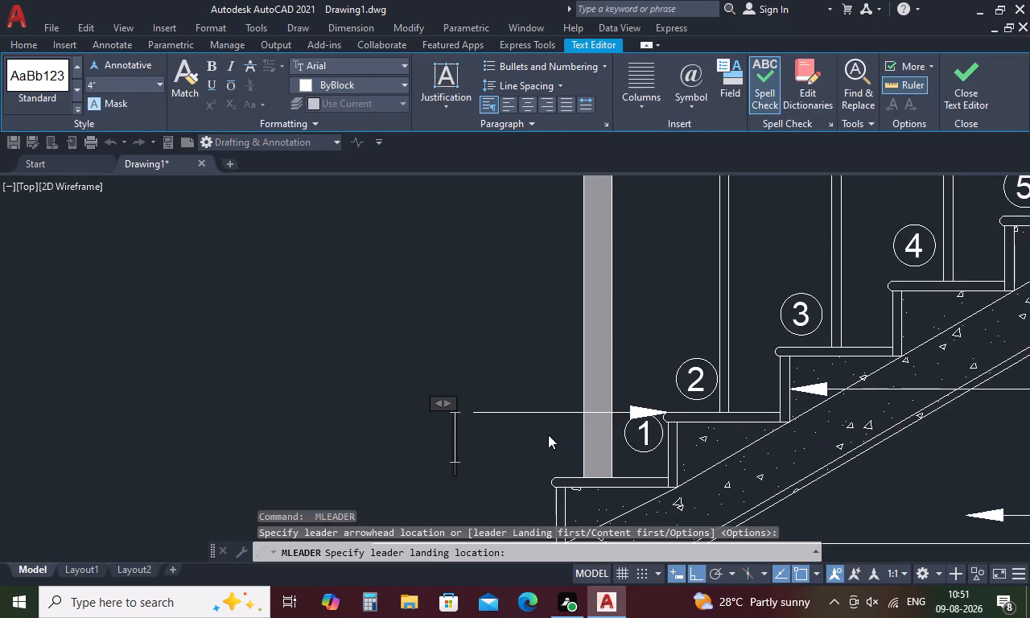
key(n)
key(o)
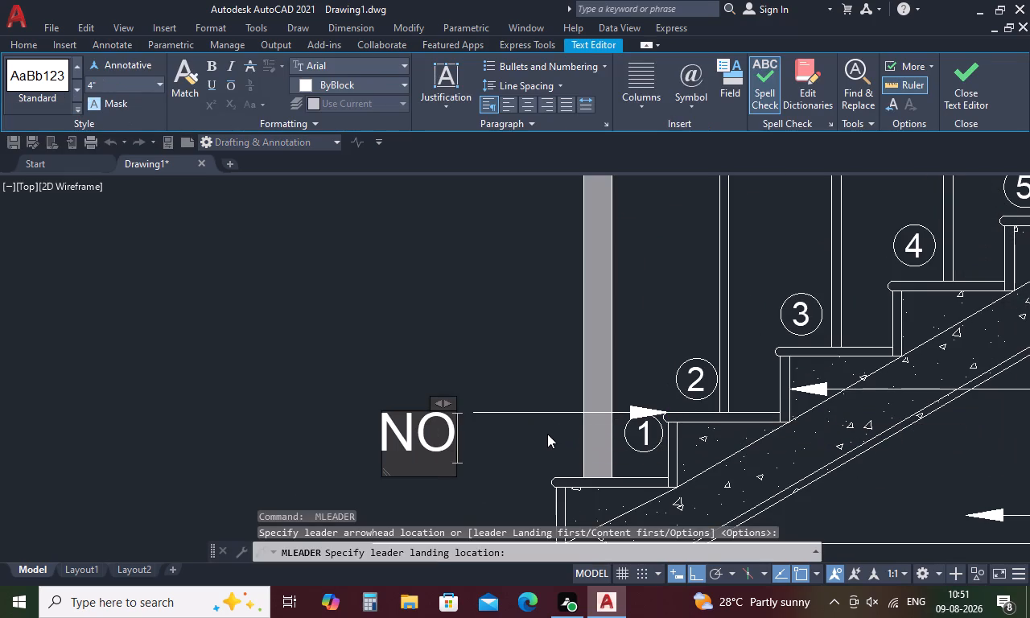
key(s)
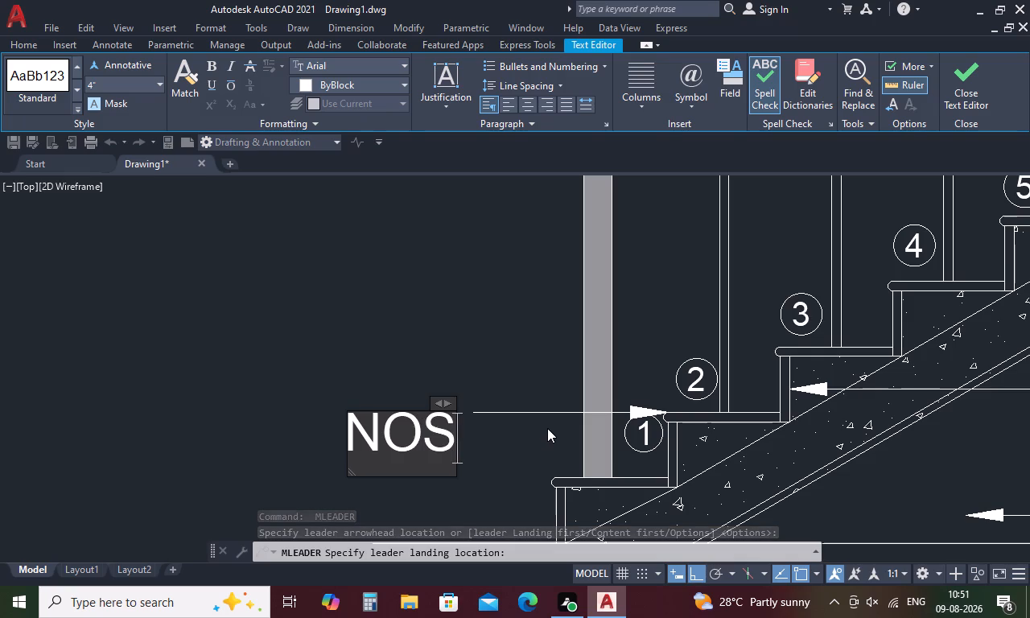
text(ING)
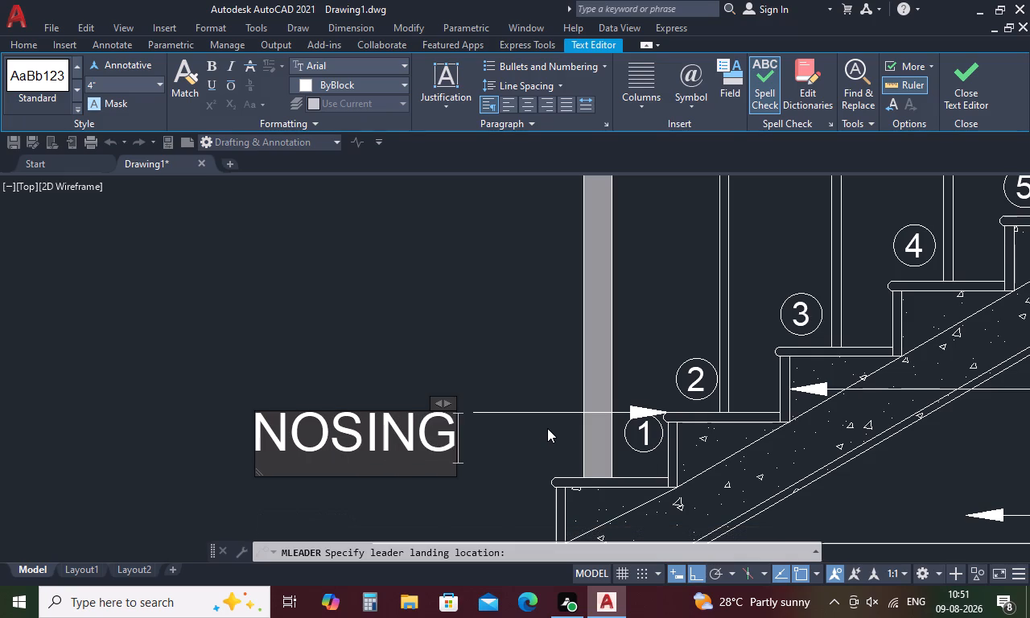
click(550, 437)
Add a multileader reading NEWEL POST above the NOSING label, with its arrowhead on the outer edge of the bottom newel post.
scroll(550, 437, down, 2)
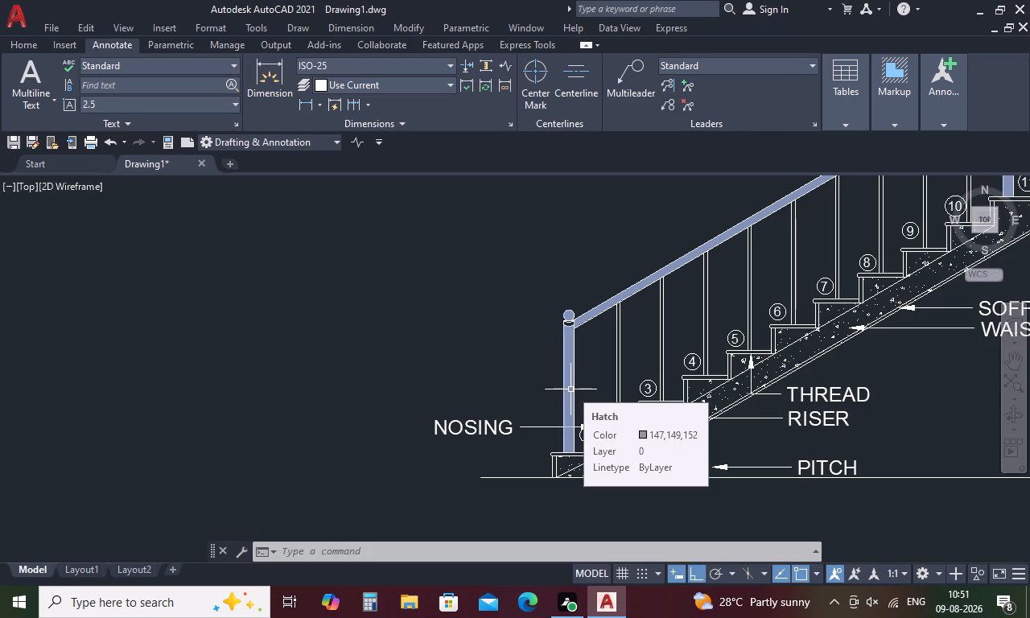
key(space)
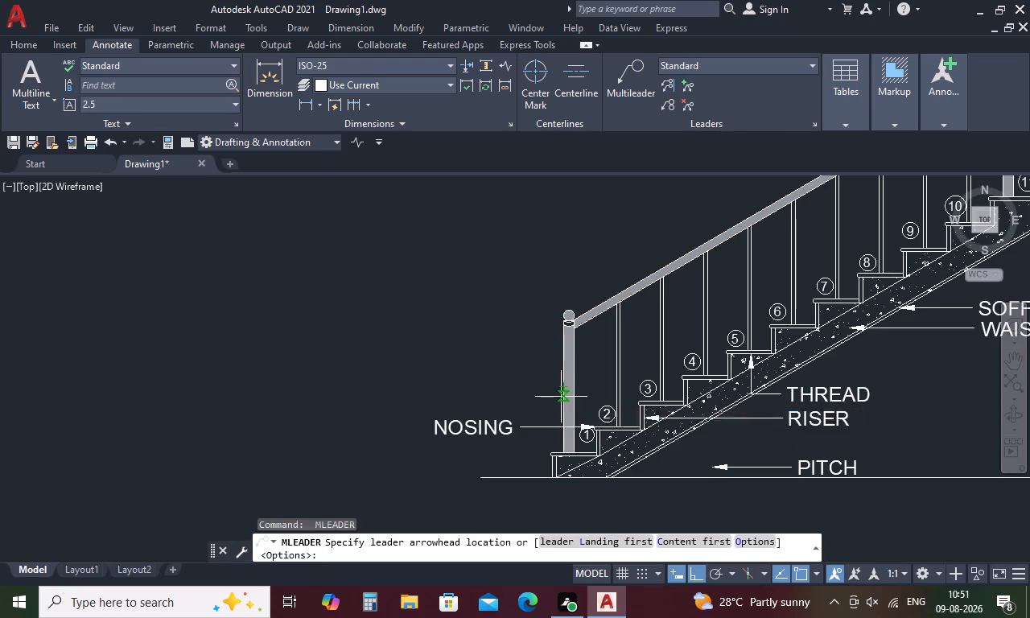
click(564, 391)
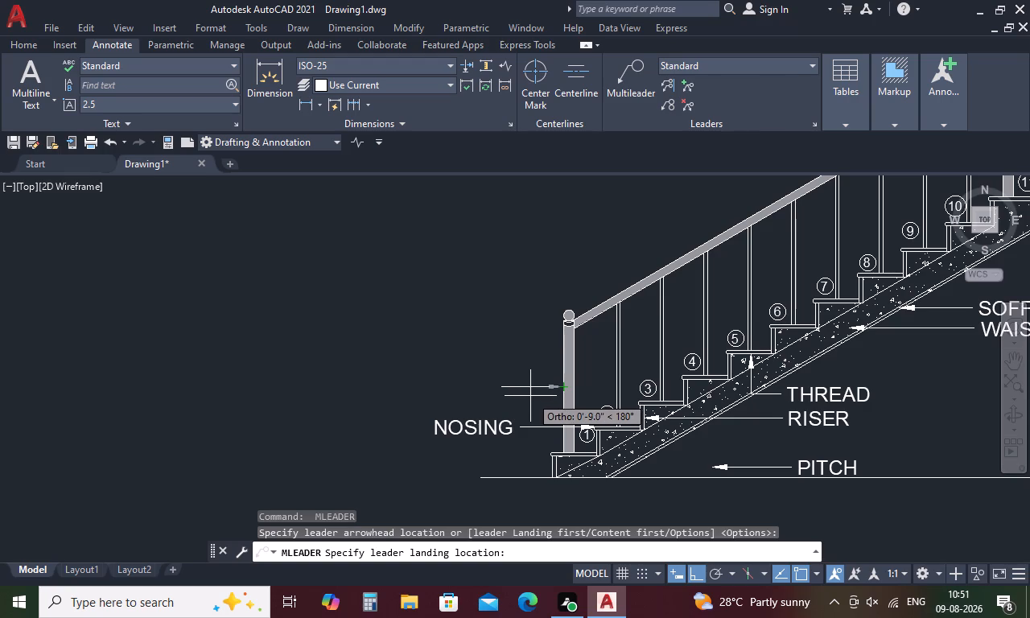
click(526, 398)
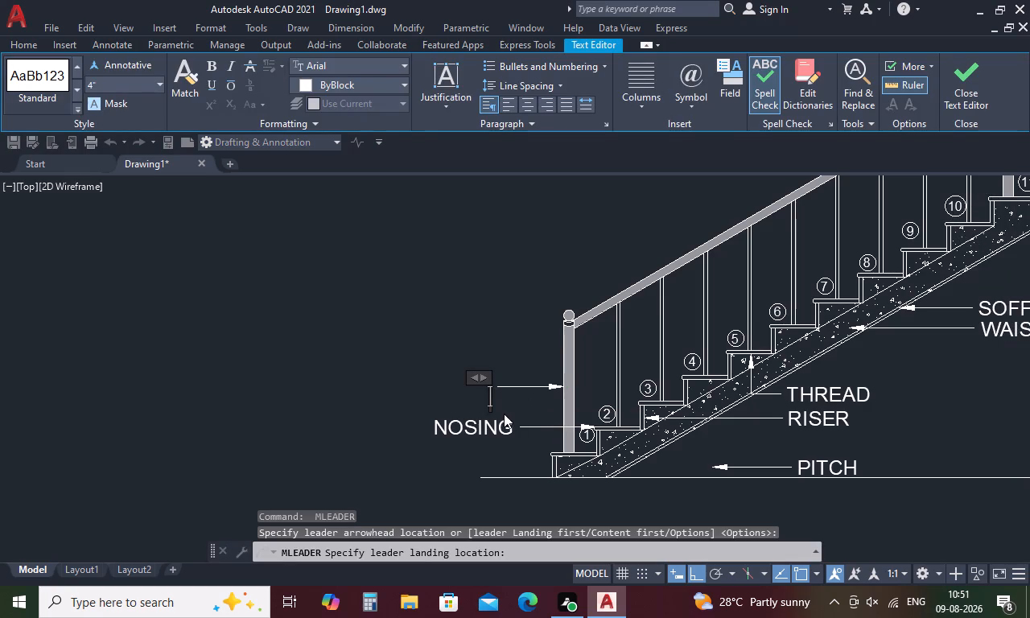
key(n)
text(EW)
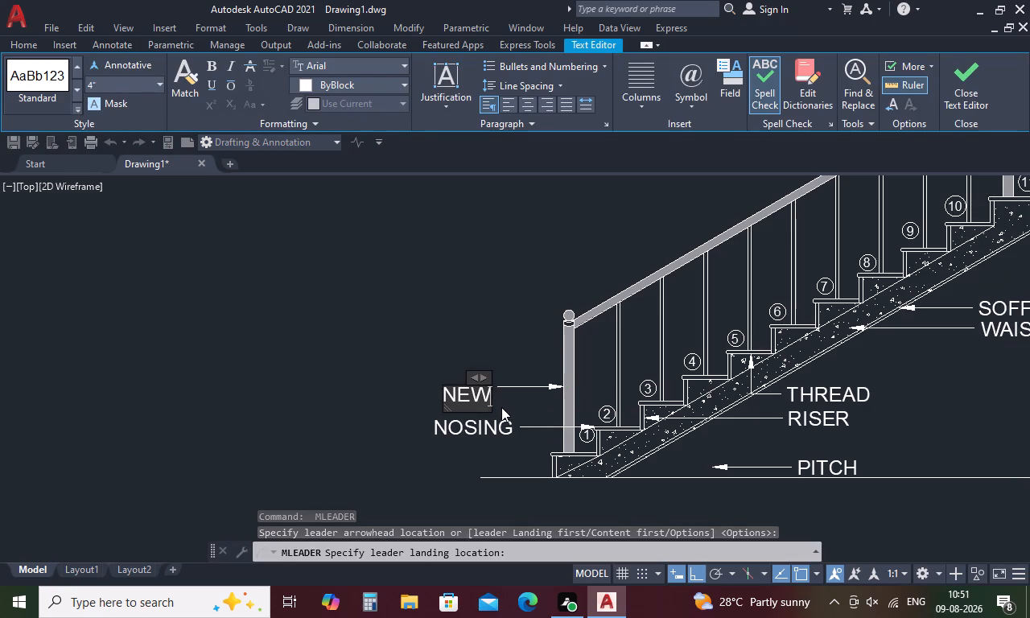
text(EL)
key(space)
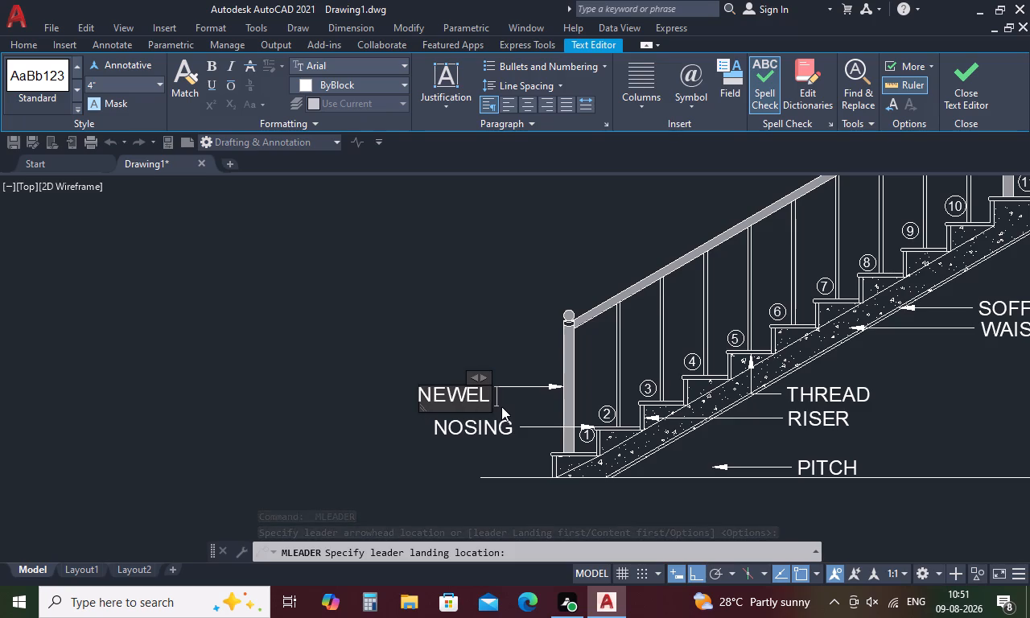
text(PO)
text(ST)
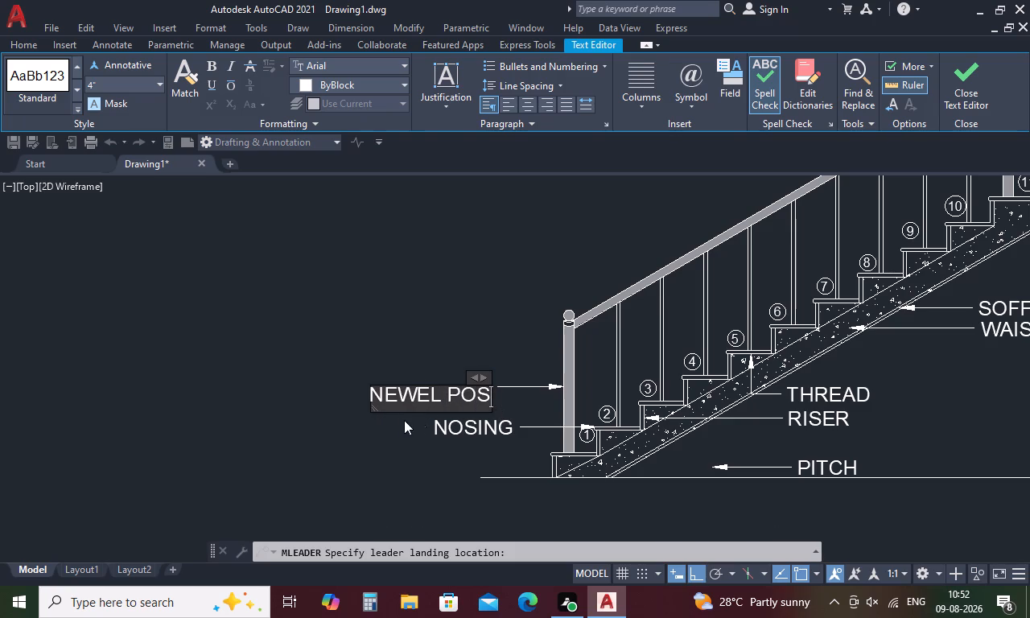
click(385, 424)
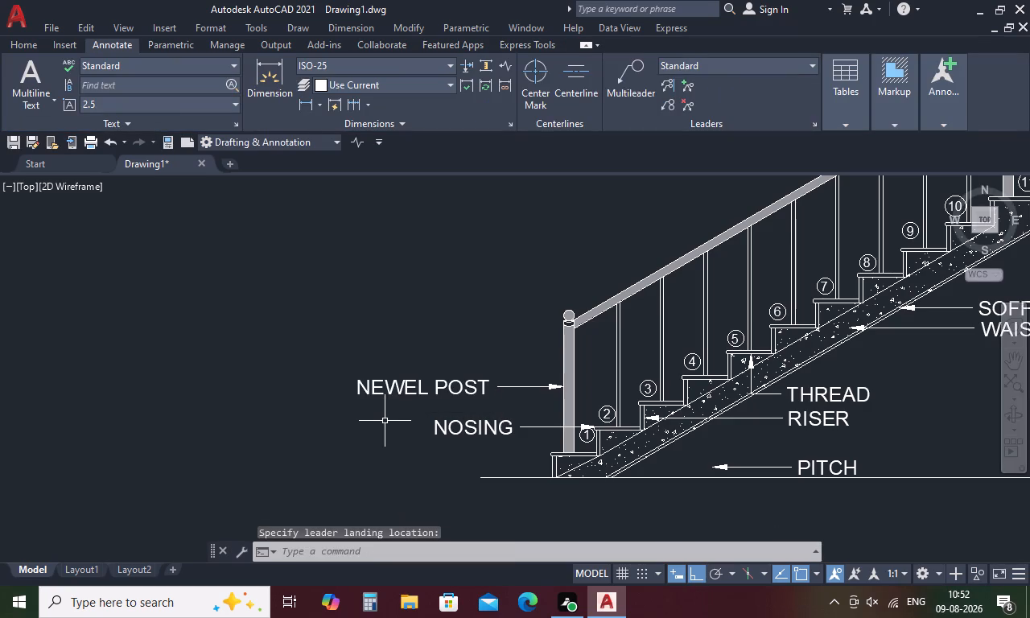
Add a multileader reading BALLUSTER-3'HIGH, with its arrowhead near the top of the tread 4 baluster and a horizontal leader crossing the handrail.
key(space)
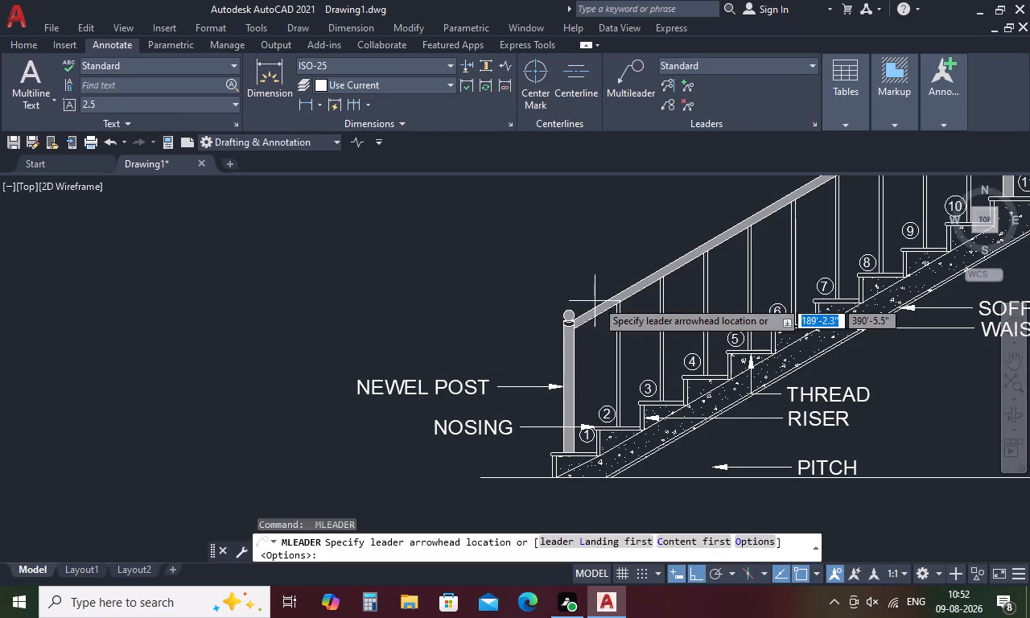
click(704, 266)
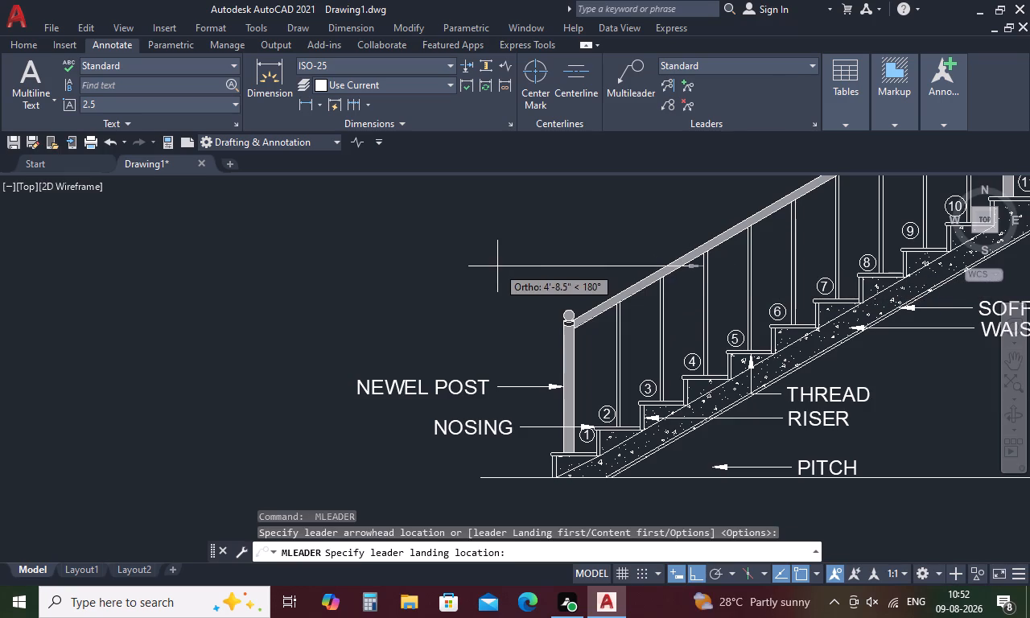
click(573, 269)
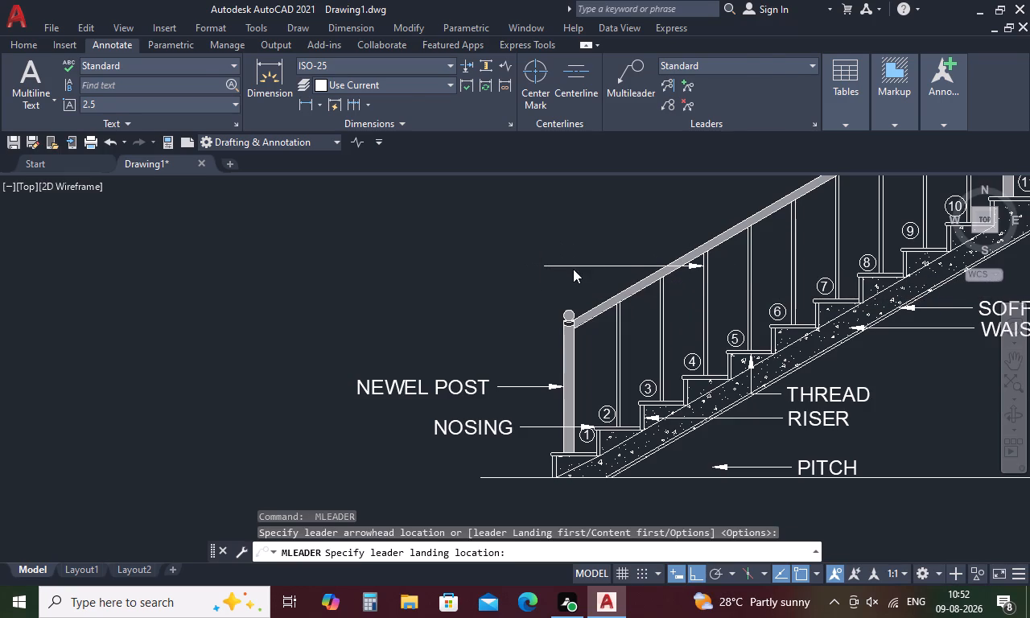
text(BA)
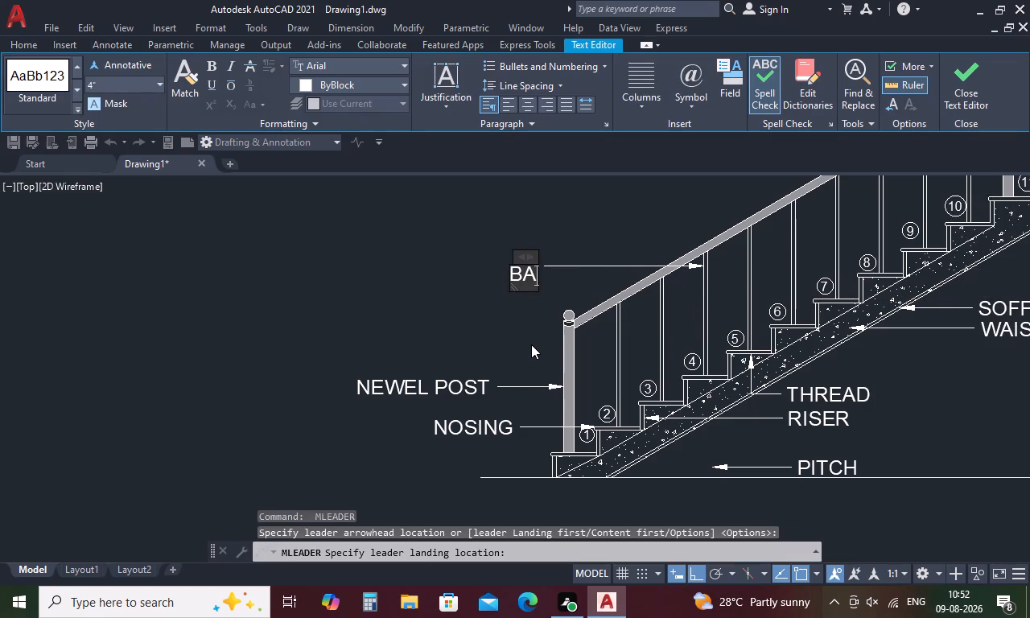
text(LLU)
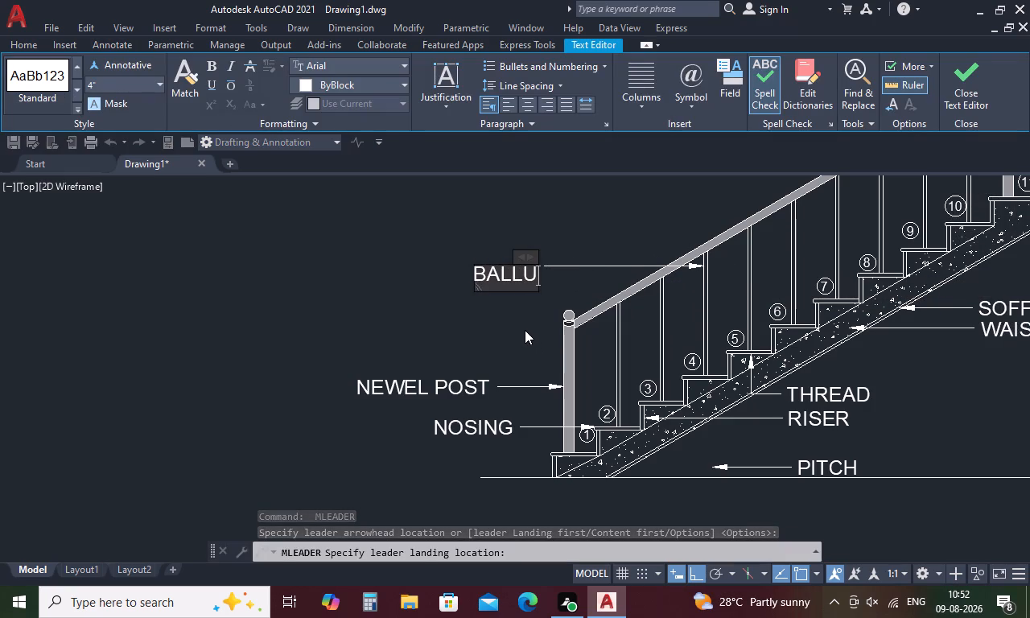
text(STER)
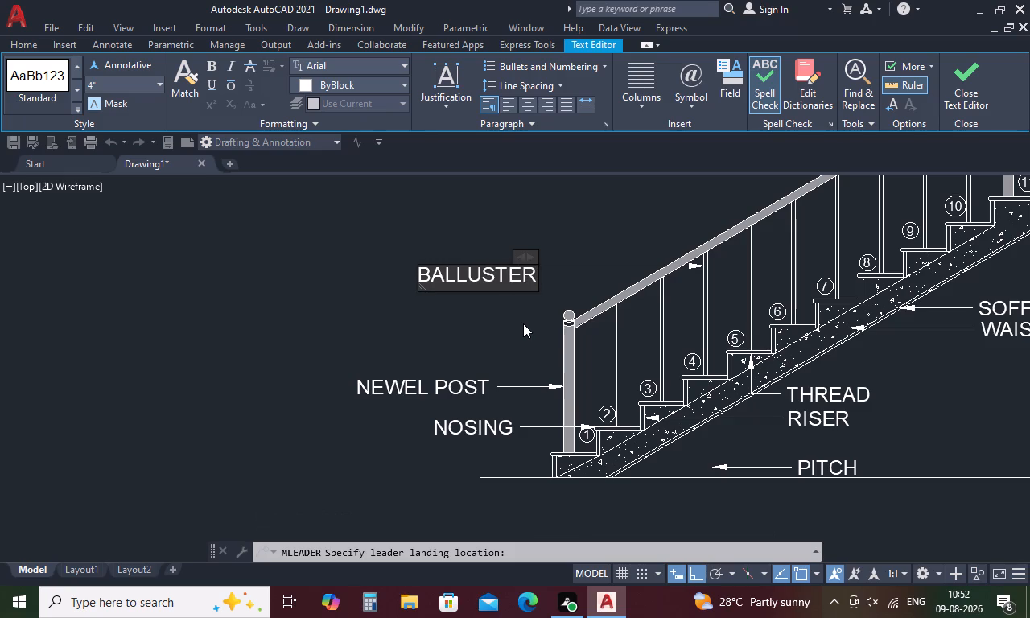
key(minus)
text(3'H)
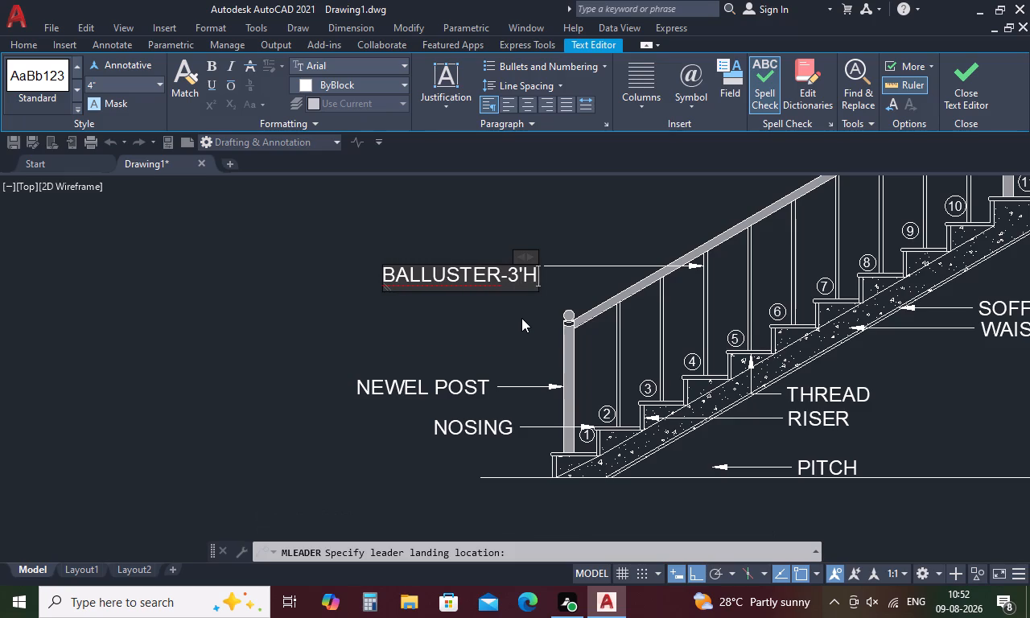
key(i)
text(GH)
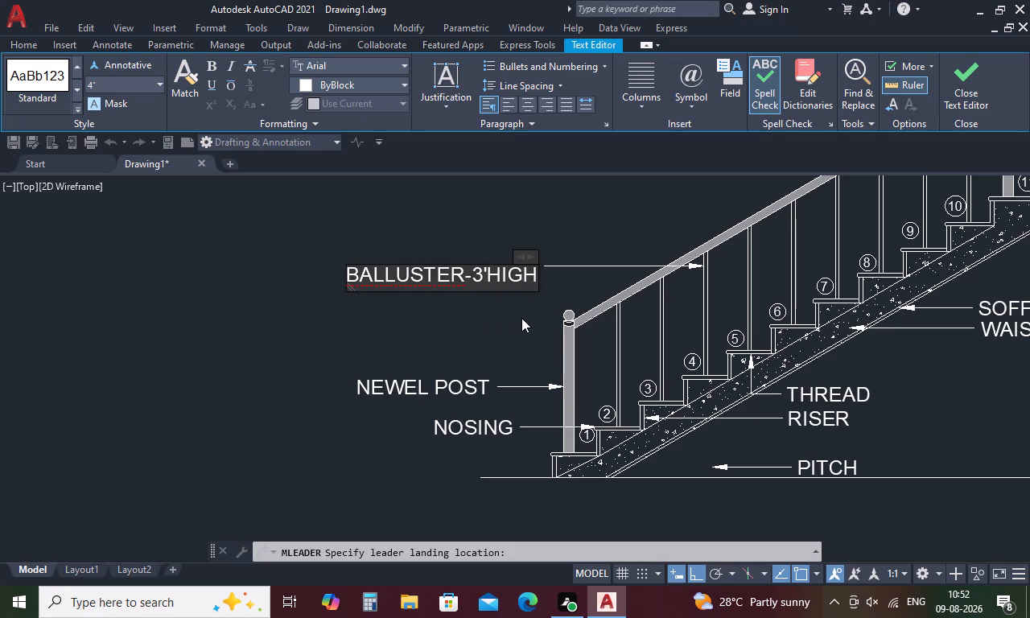
click(499, 348)
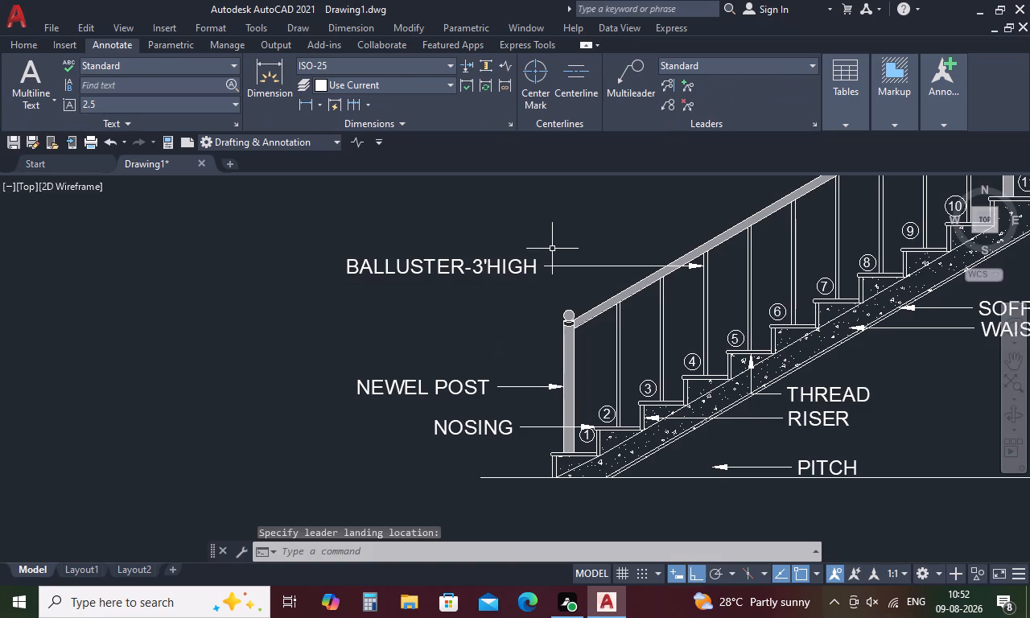
Add a multileader reading HAND RAIL-3'HIGH above the BALLUSTER label, with its arrowhead on the sloping handrail and a horizontal leader.
middle_drag(554, 227, 513, 333)
key(b)
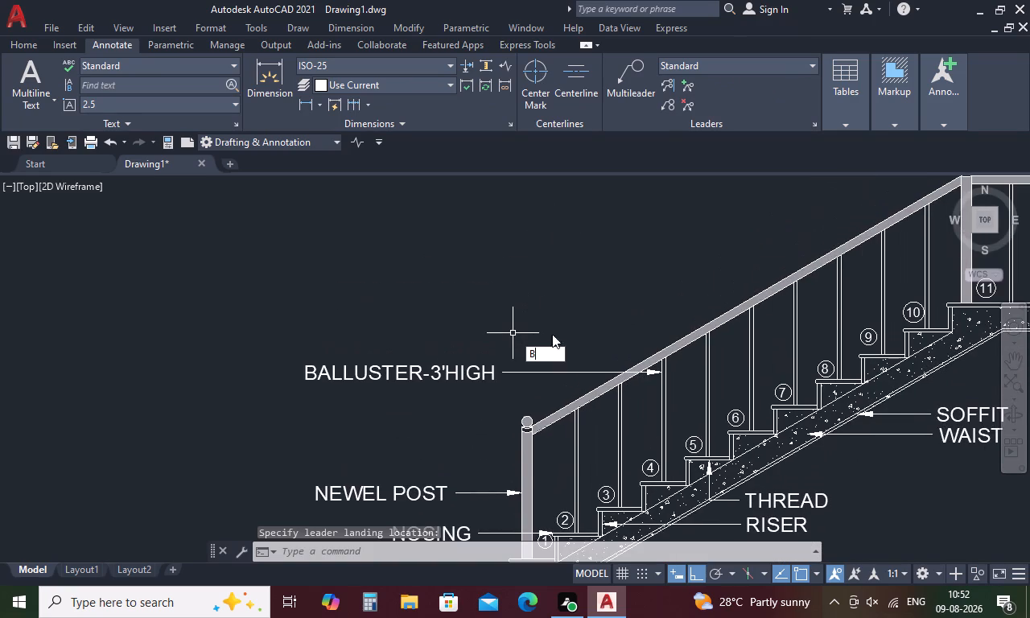
key(Escape)
key(space)
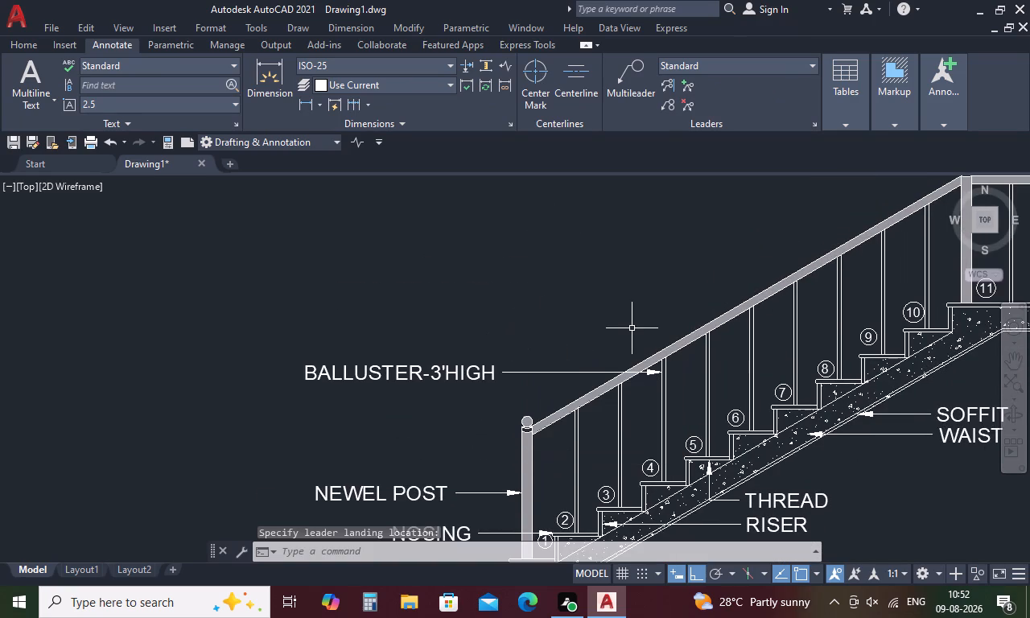
click(696, 328)
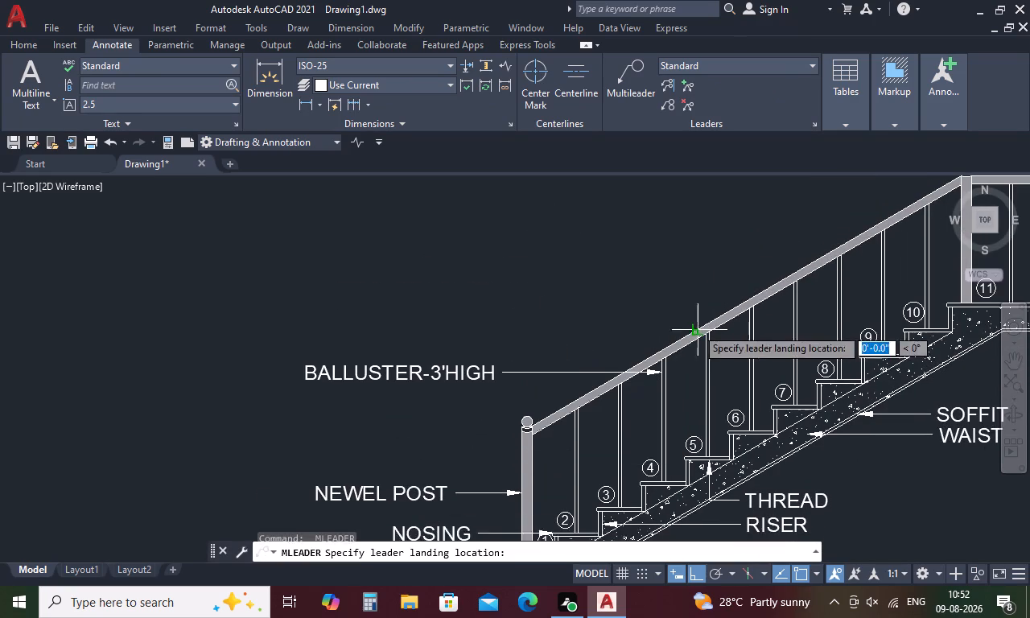
click(532, 355)
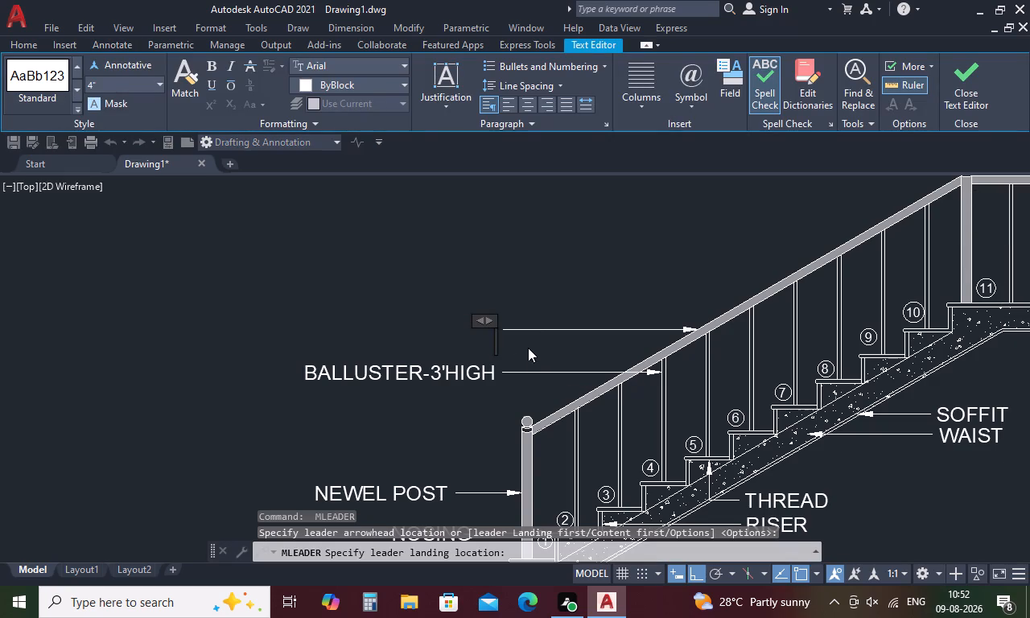
key(h)
text(AN)
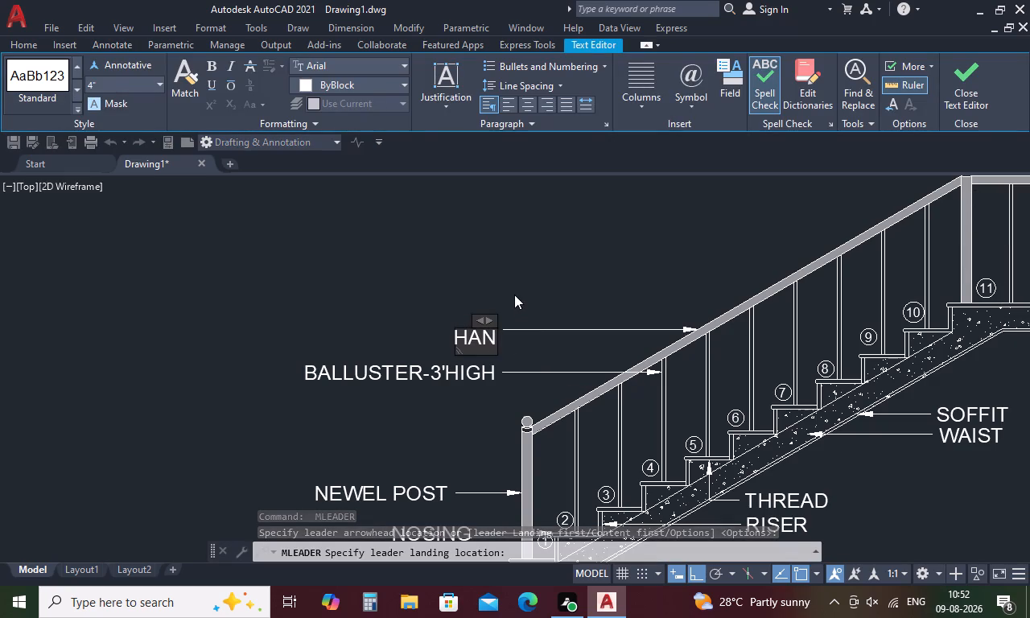
key(d)
key(space)
text(RA)
text(IL)
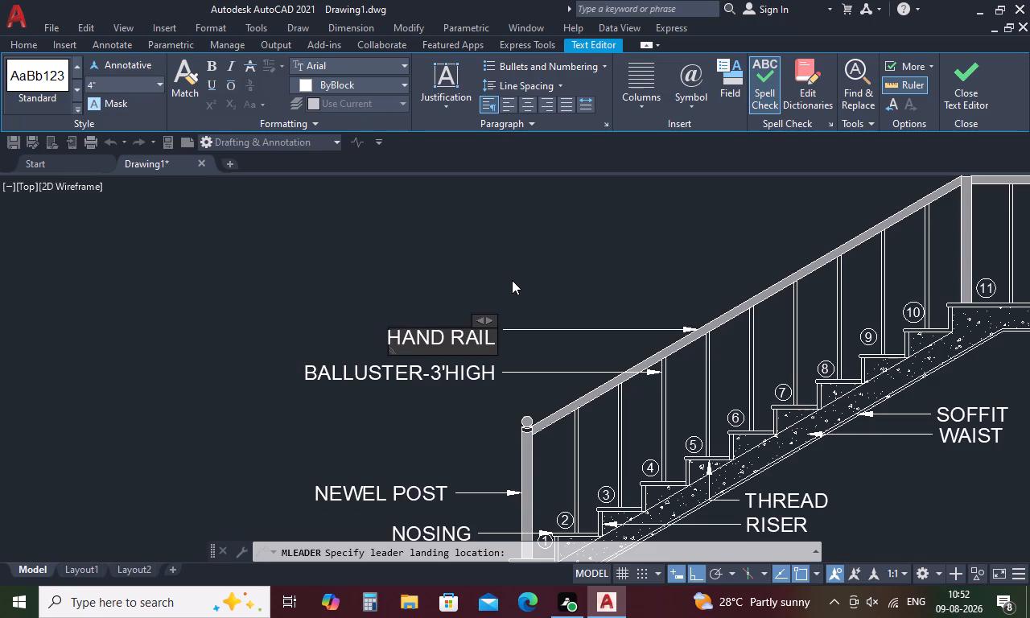
key(space)
key(BackSpace)
key(minus)
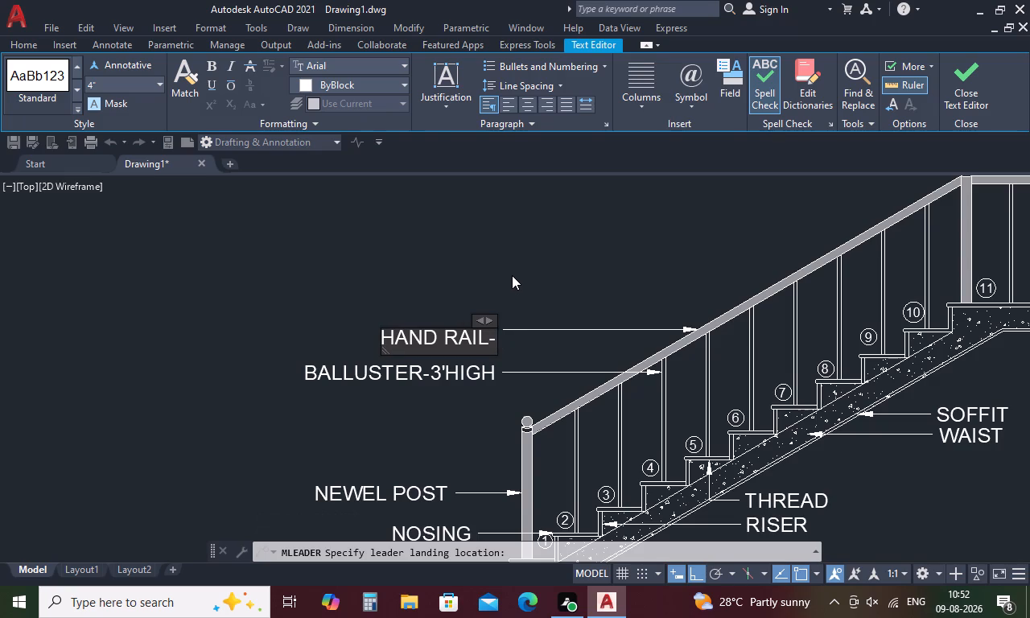
key(3)
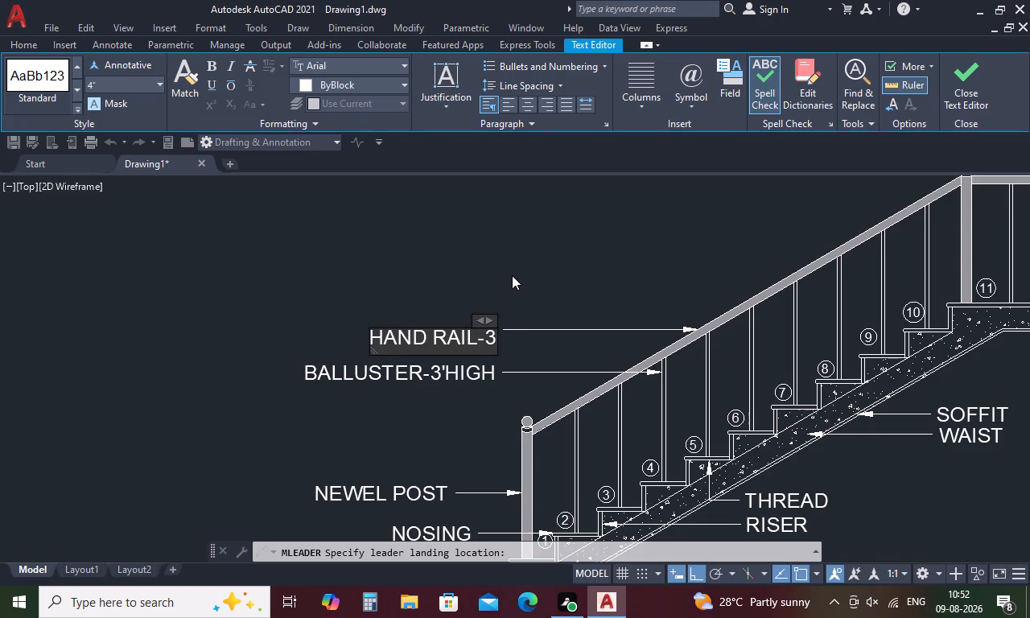
key(apostrophe)
key(h)
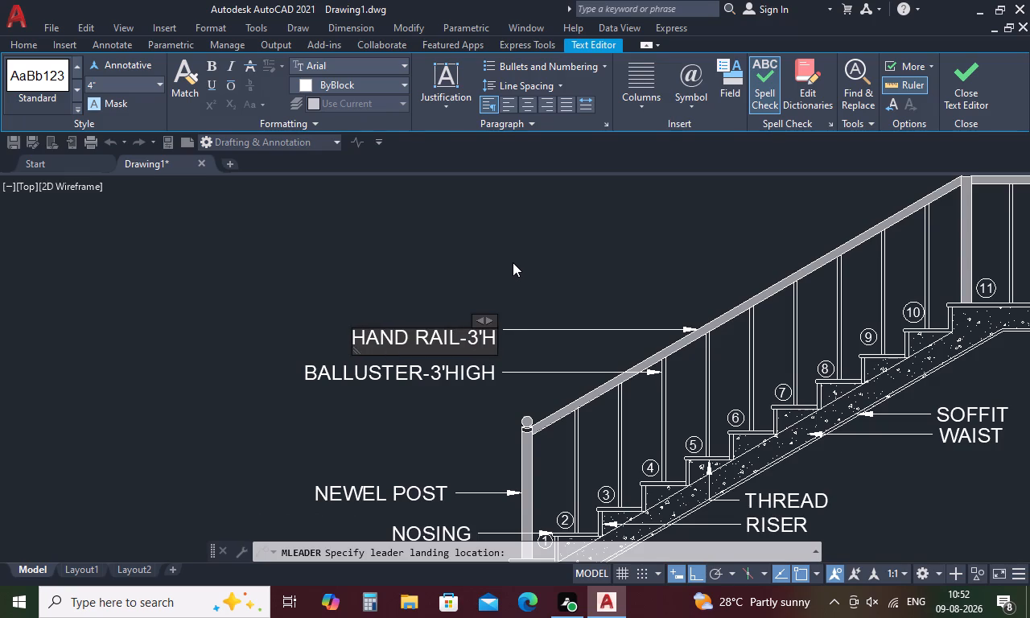
key(i)
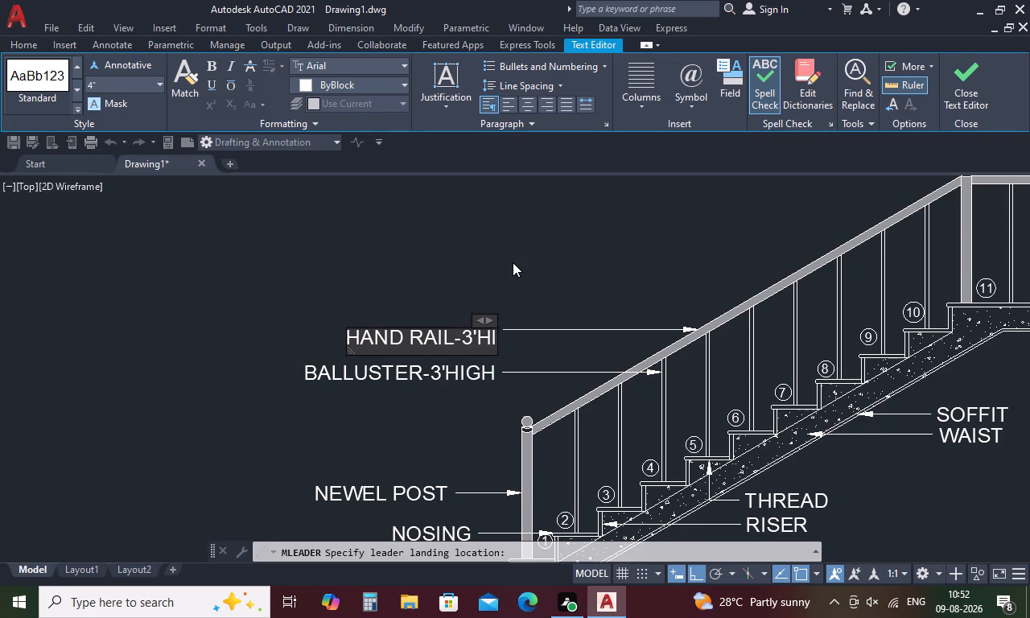
text(GH)
click(505, 263)
Place multiline text reading FFL just above the floor line, outside the bottom step and below the NOSING label.
scroll(492, 292, down, 4)
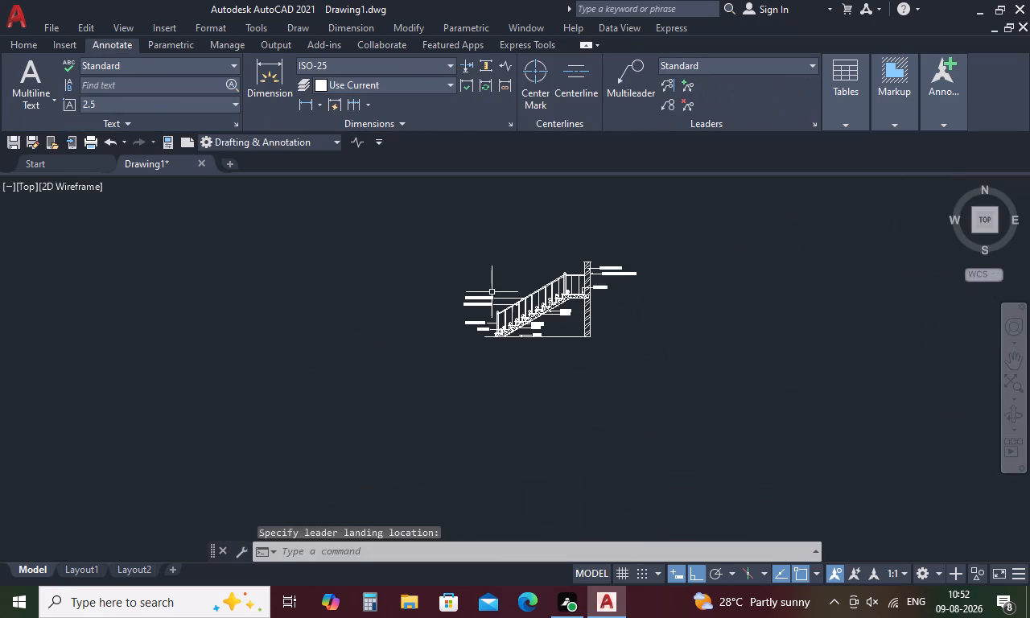
scroll(515, 278, up, 2)
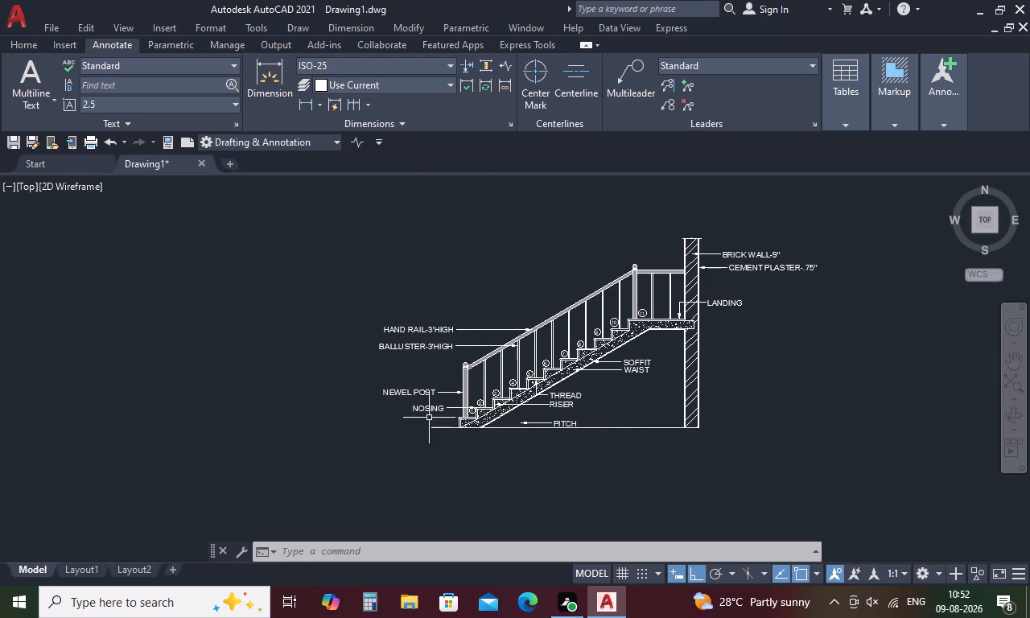
scroll(425, 428, up, 3)
text(T)
key(space)
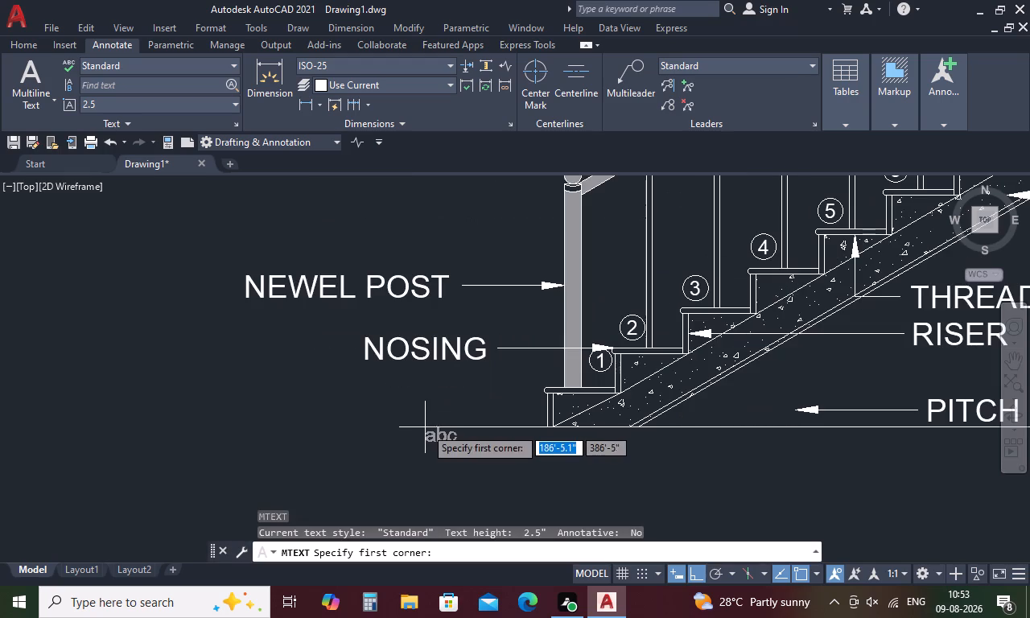
click(432, 398)
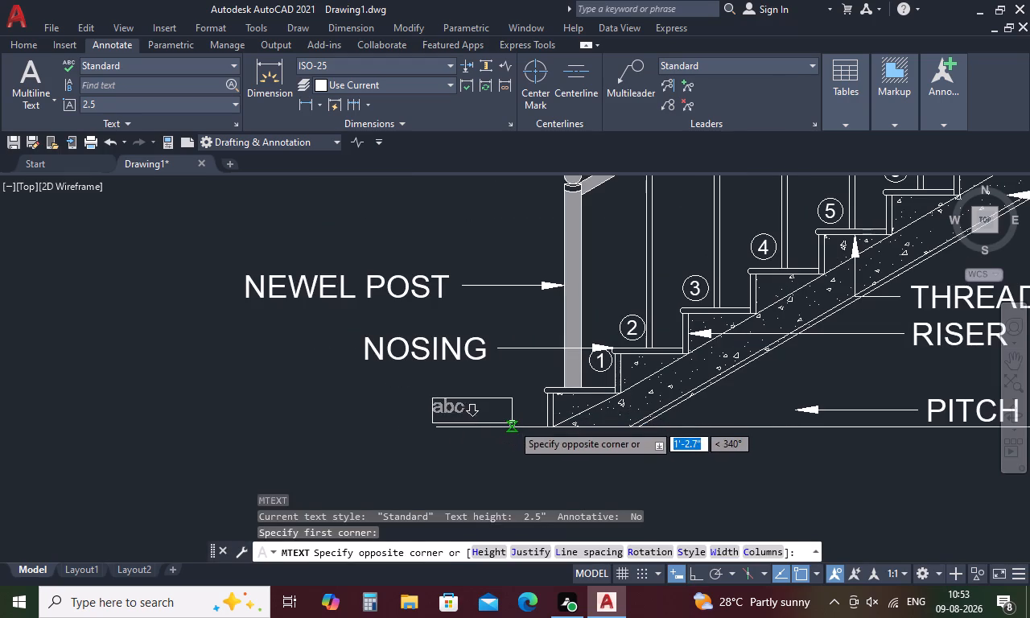
click(513, 421)
text(FF)
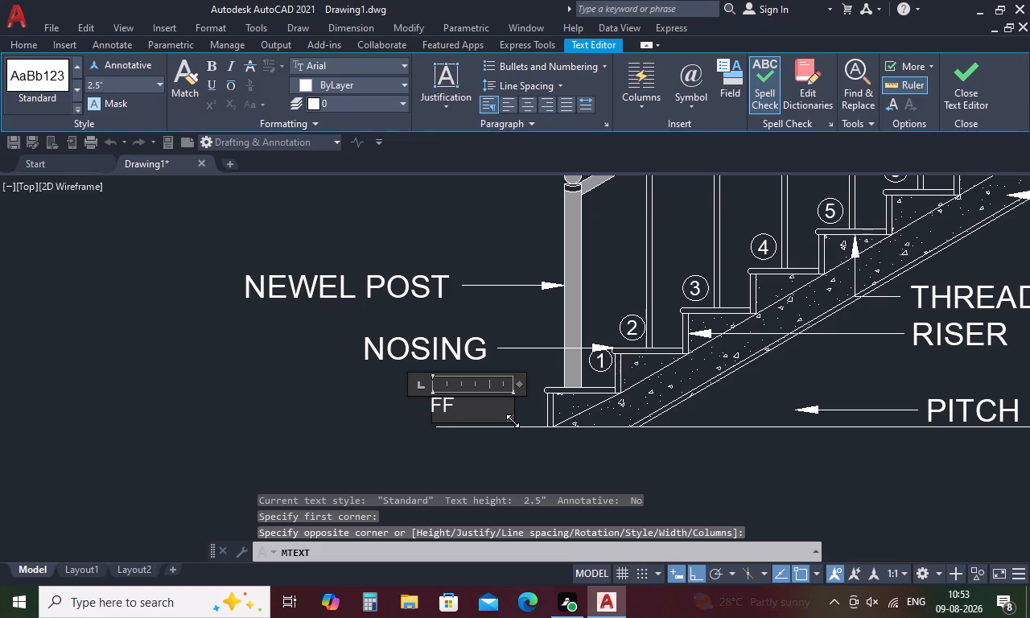
key(l)
click(513, 421)
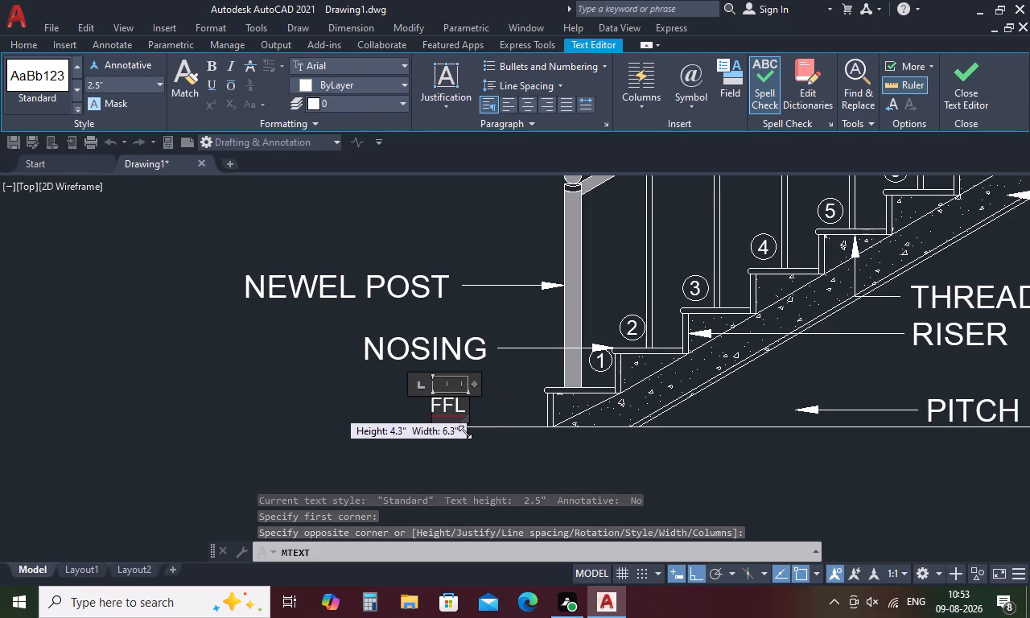
Set the height of the FFL text to 5".
drag(468, 405, 449, 410)
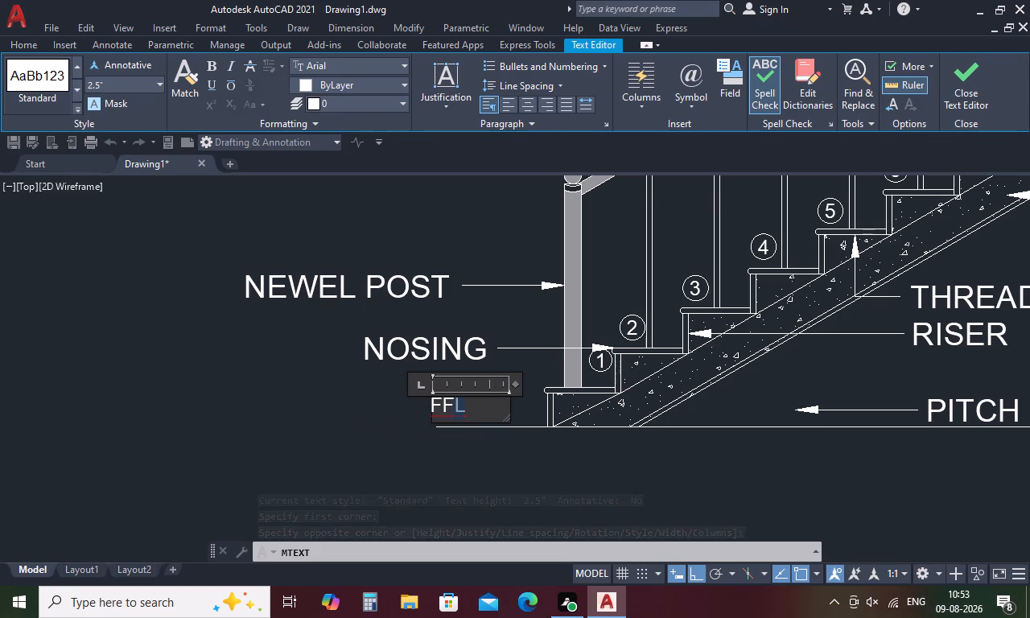
drag(449, 410, 385, 423)
click(132, 89)
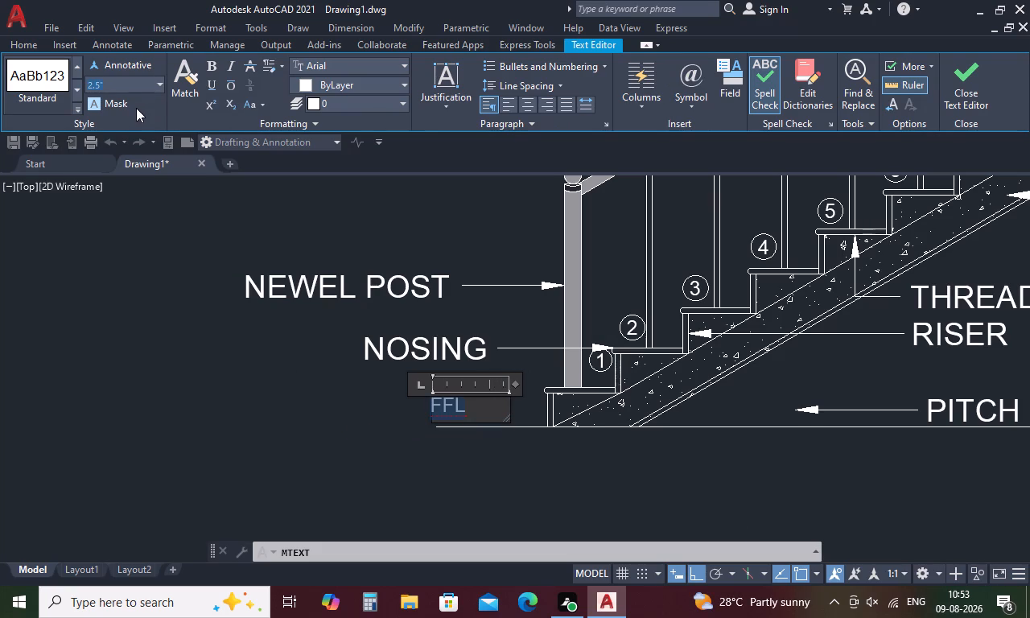
key(BackSpace)
key(5)
key(Return)
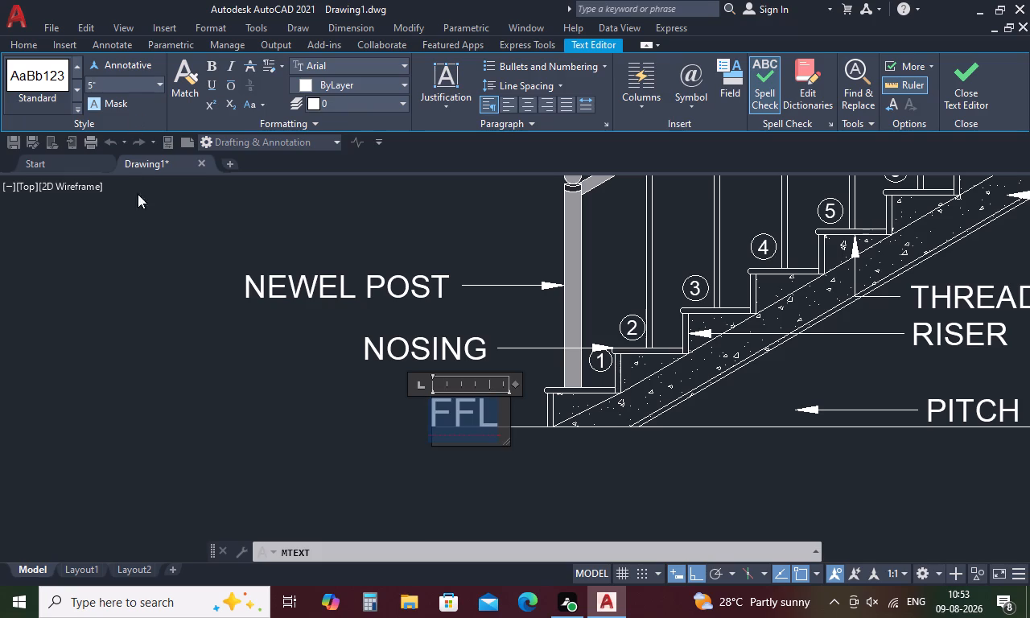
Insert periods between the letters so the floor level label reads F.F.L, and finish the text.
click(468, 419)
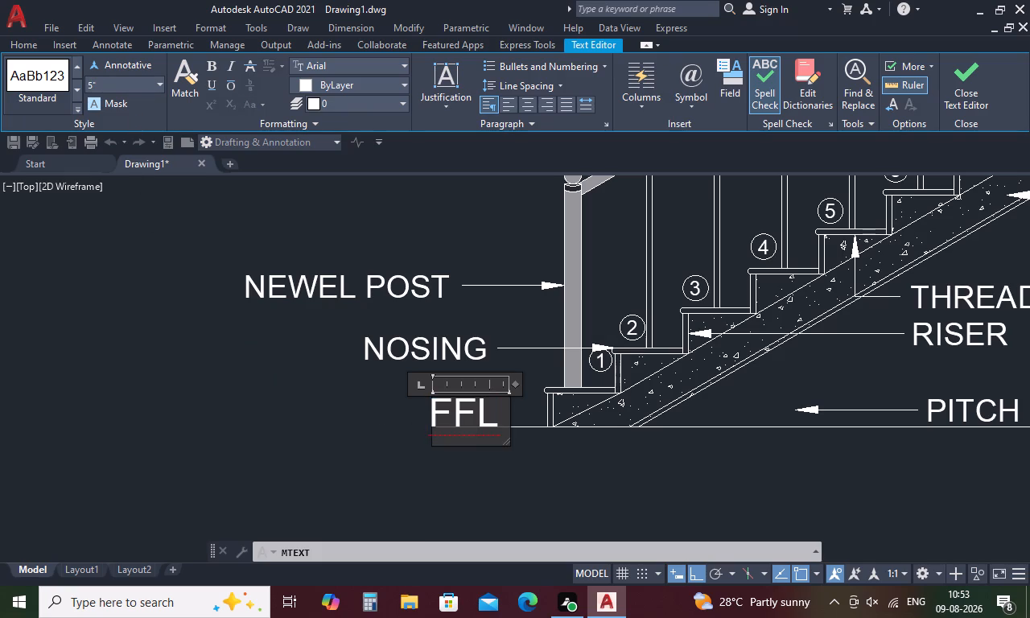
key(period)
key(Left)
key(Left)
key(period)
click(377, 438)
Start a multiline text title below the staircase section at 8" text height, reading NEWEL POST QUATER TURN STAIR.
scroll(379, 436, down, 2)
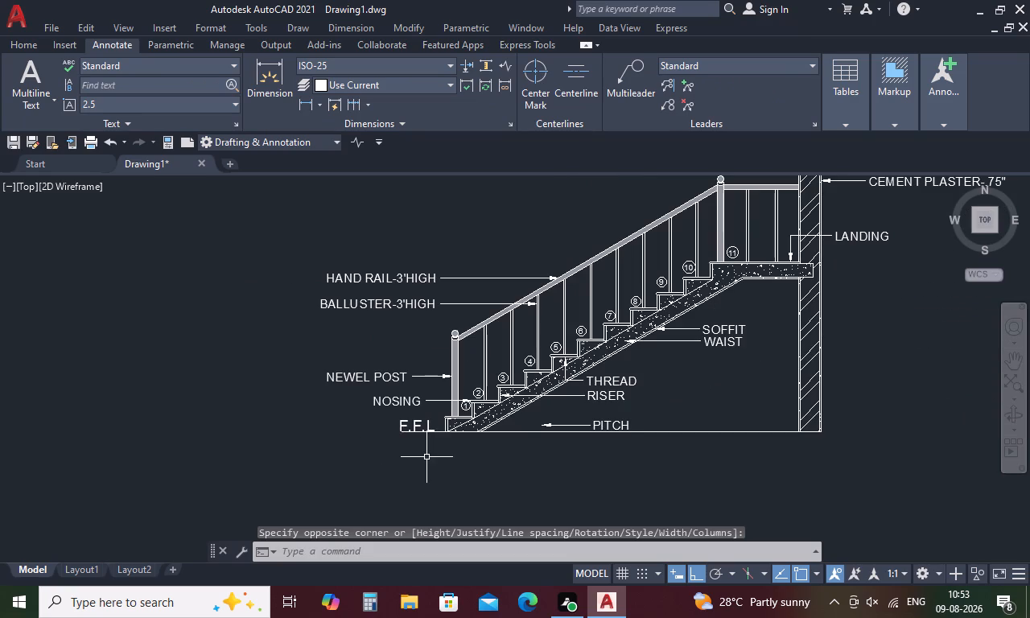
scroll(382, 411, down, 1)
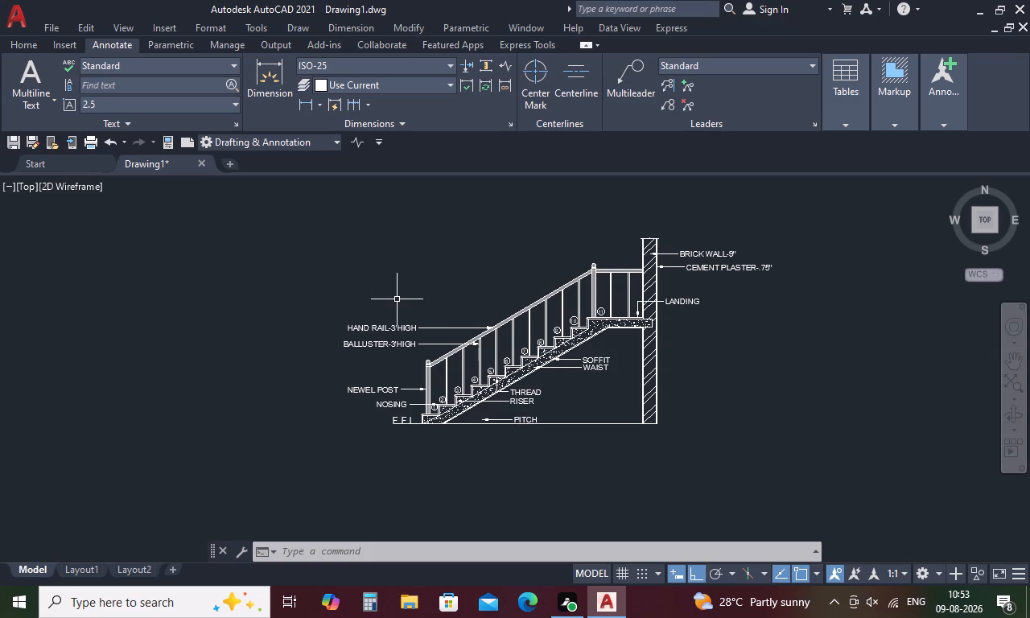
text(T)
key(space)
click(472, 452)
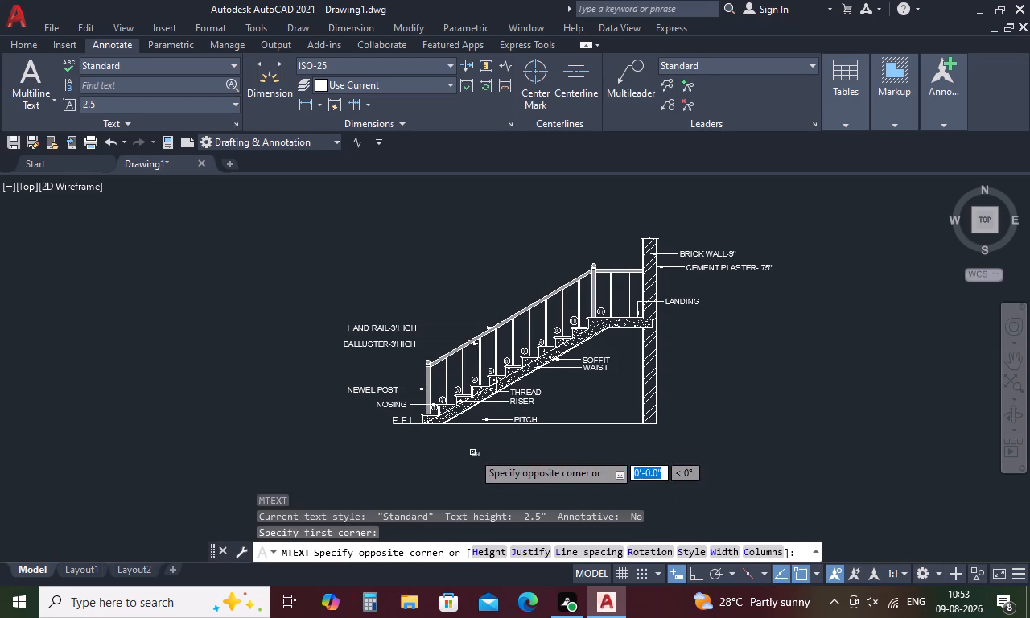
click(597, 473)
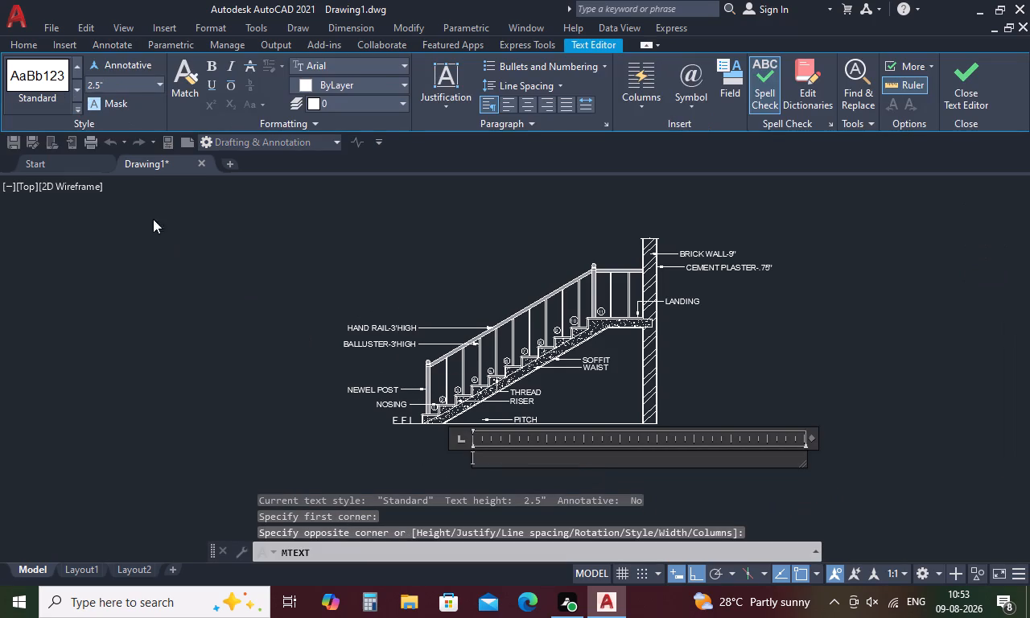
click(117, 84)
key(BackSpace)
key(8)
key(Return)
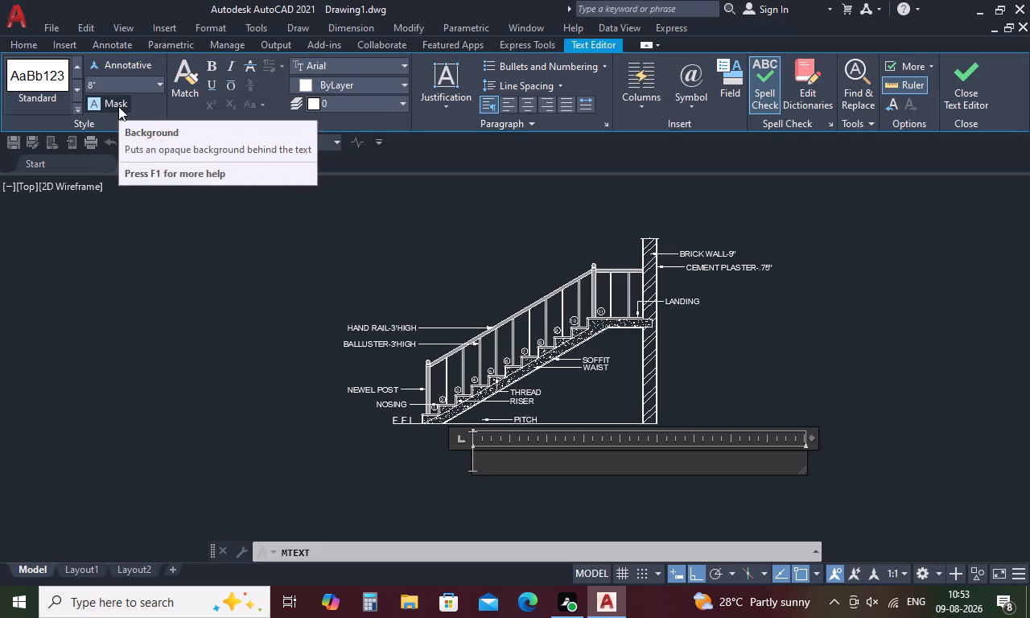
text(NEWEL POST QUATER)
key(space)
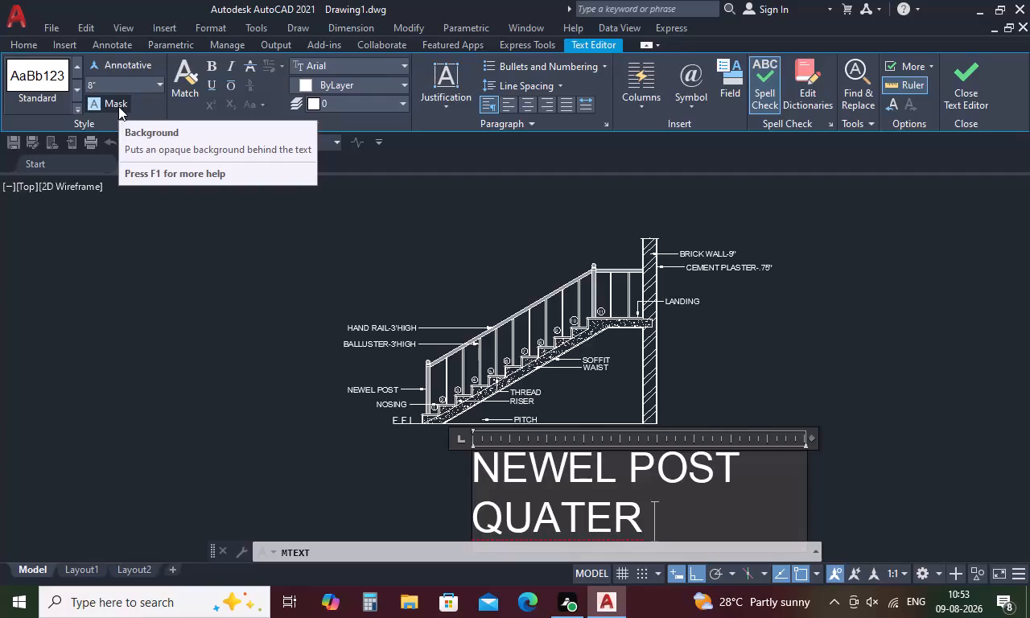
text(TURN S)
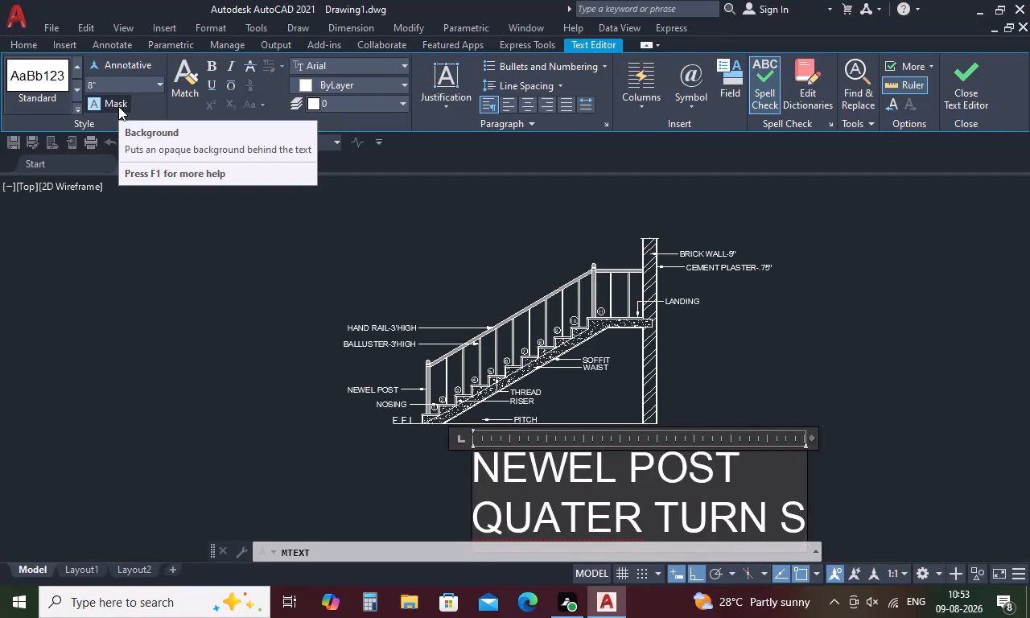
key(t)
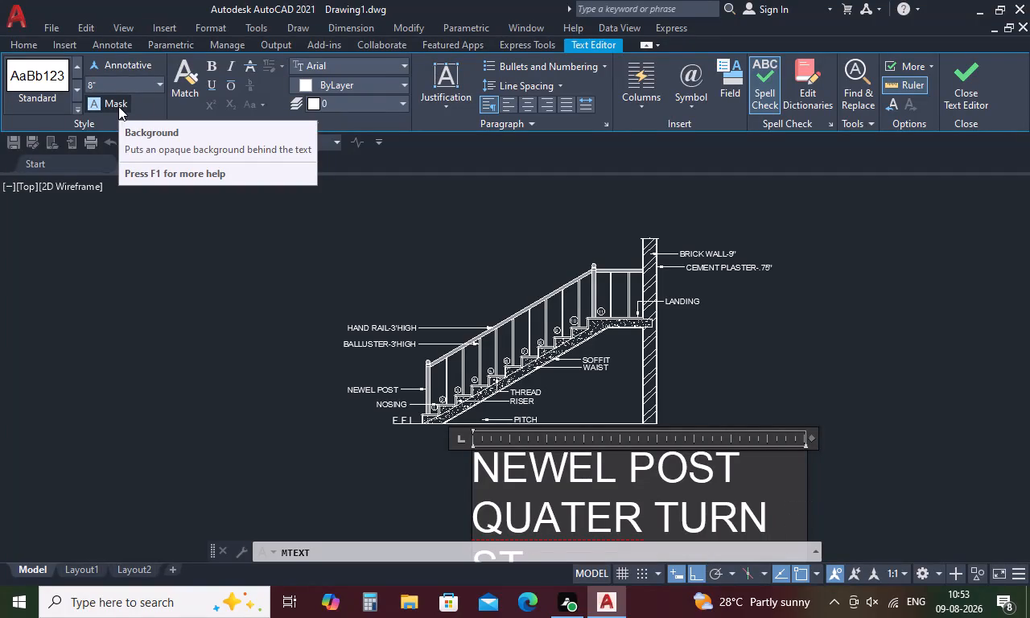
key(a)
text(IR)
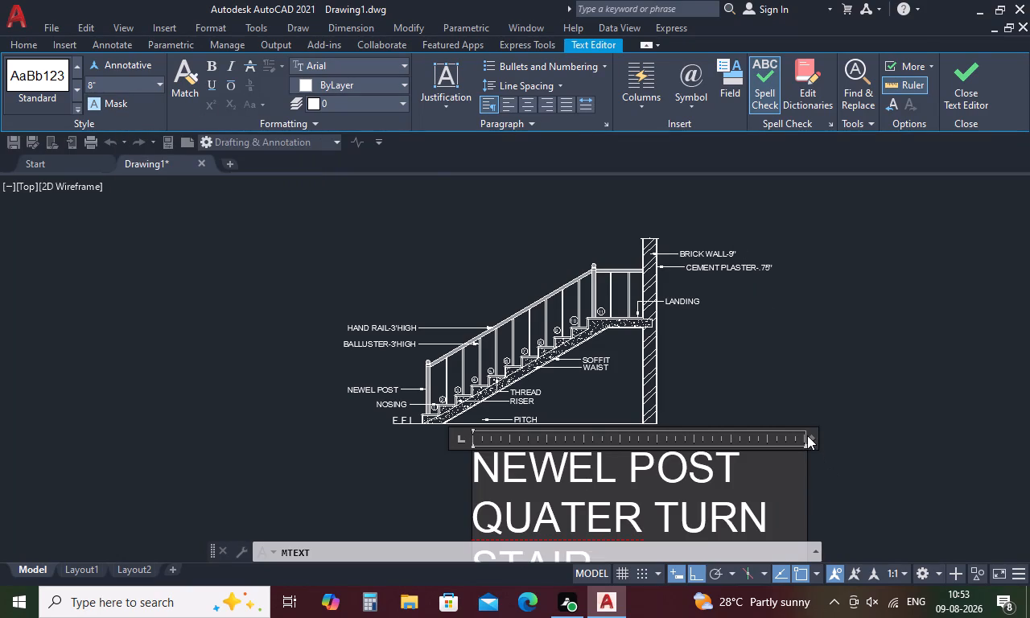
Widen the title's text frame until NEWEL POST QUATER TURN STAIR fits on one line, and finish the text.
drag(811, 439, 872, 431)
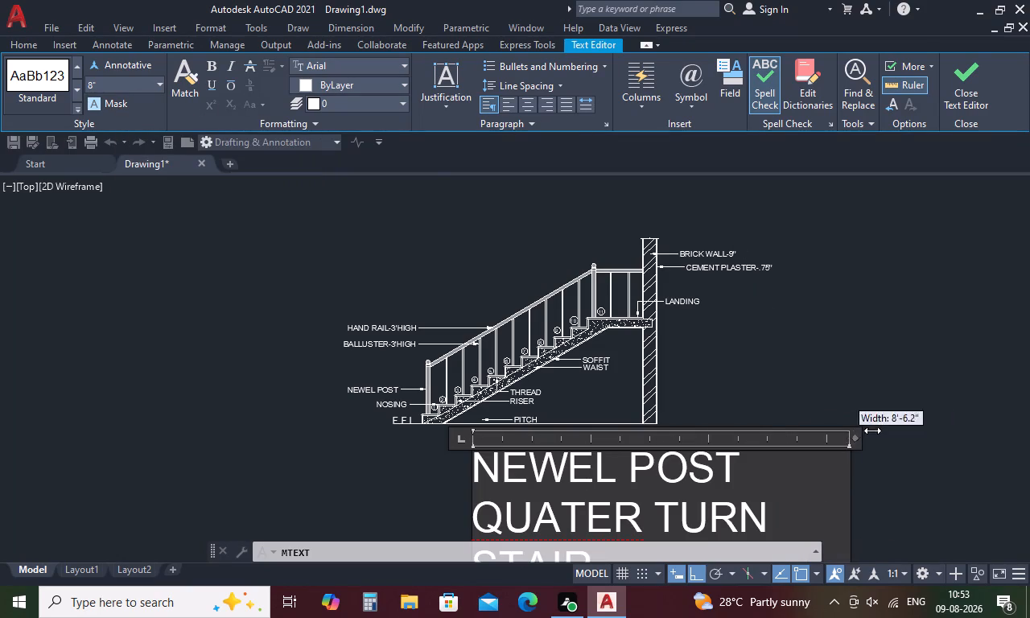
drag(872, 431, 997, 412)
middle_drag(979, 430, 630, 363)
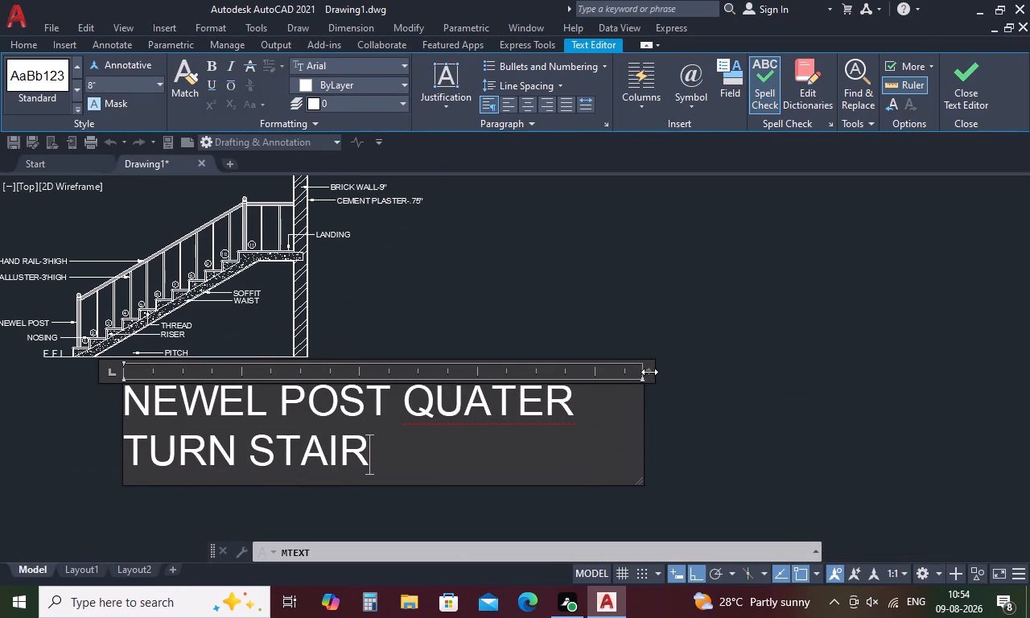
drag(650, 372, 834, 359)
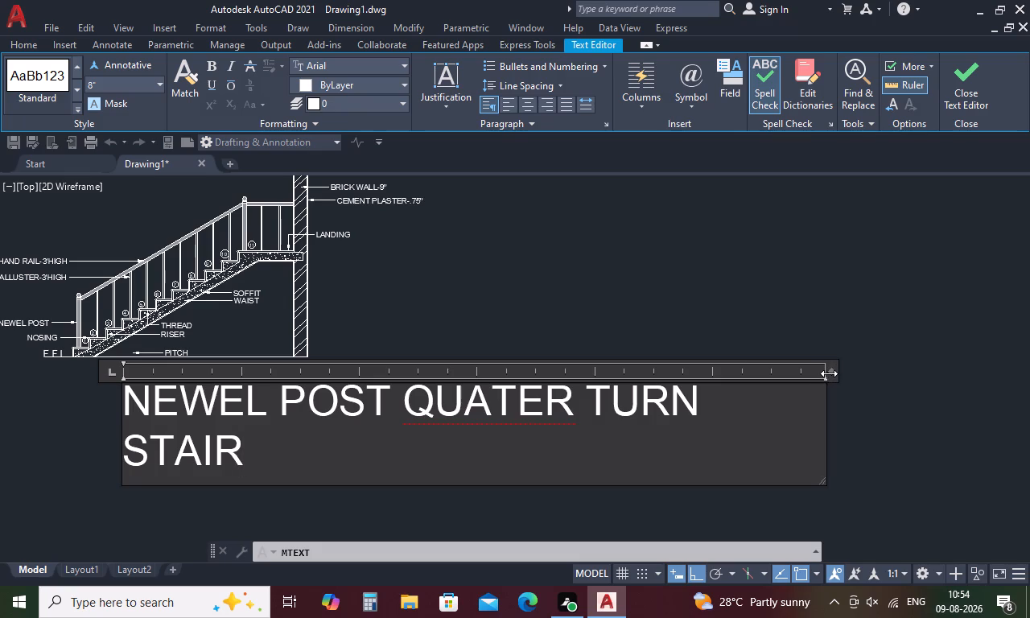
drag(829, 373, 921, 370)
click(750, 293)
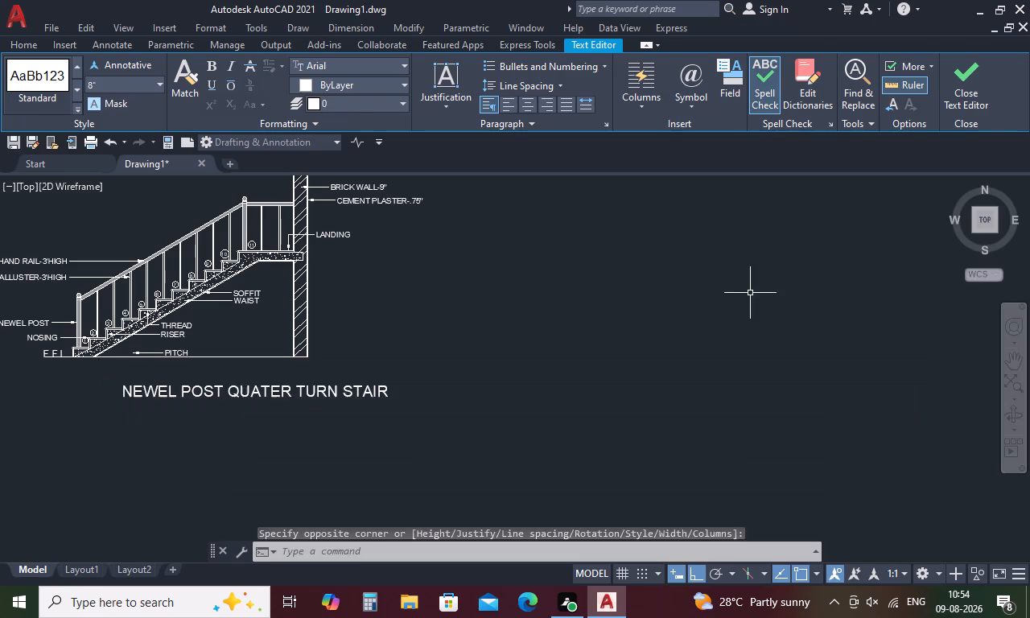
Set the height of the NEWEL POST QUATER TURN STAIR title to 6".
scroll(632, 383, down, 3)
scroll(510, 370, up, 3)
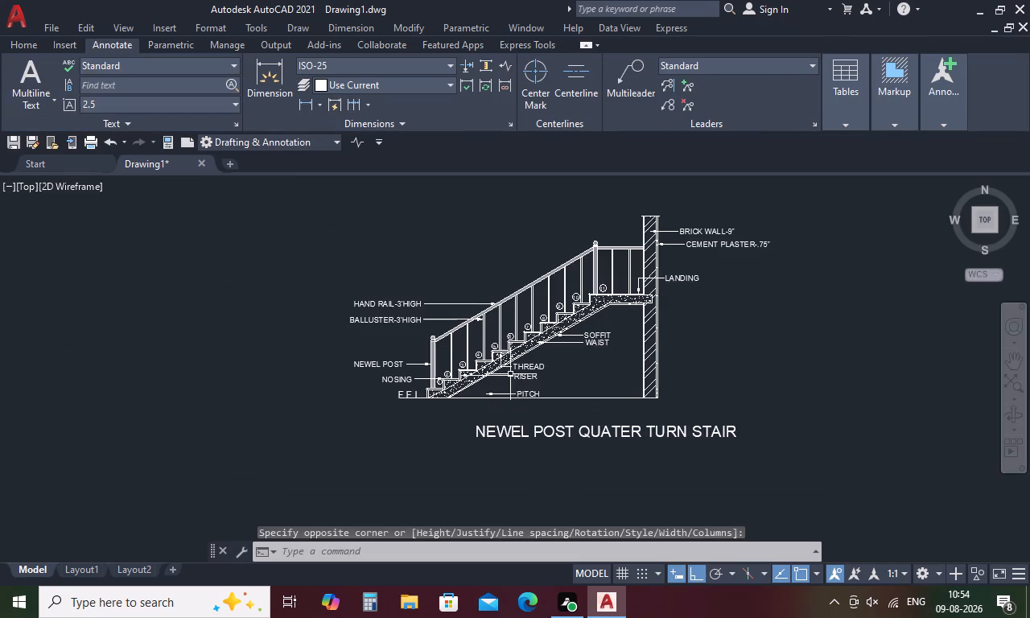
double_click(529, 438)
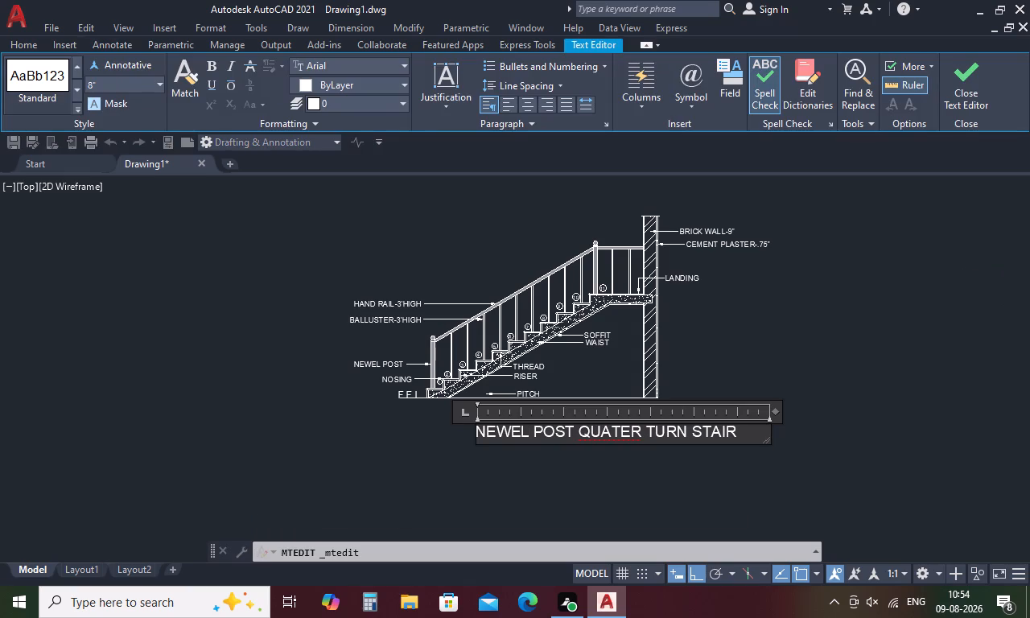
drag(760, 434, 408, 451)
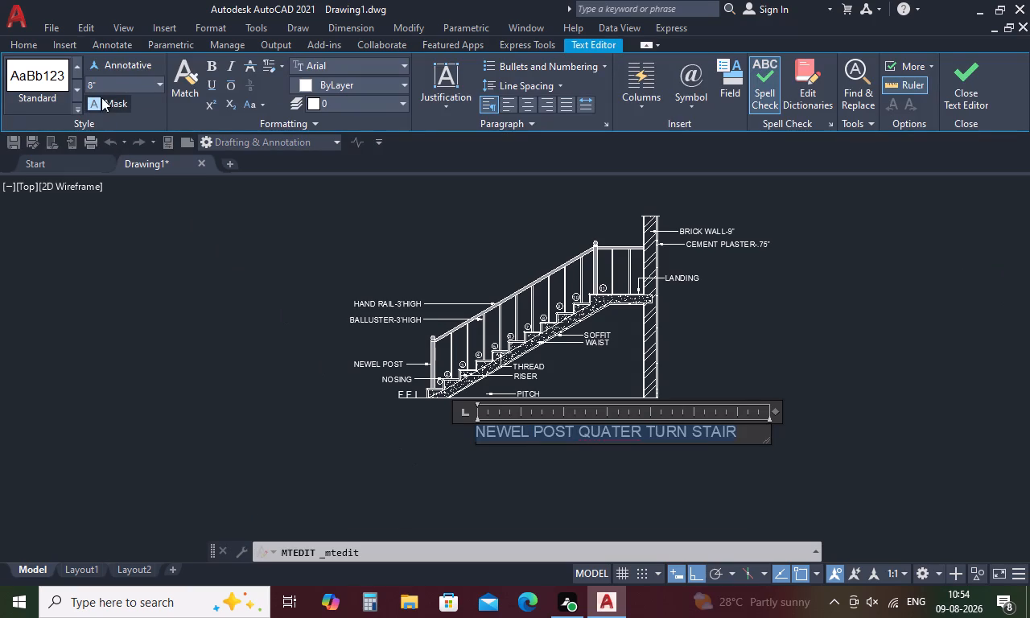
click(105, 84)
key(BackSpace)
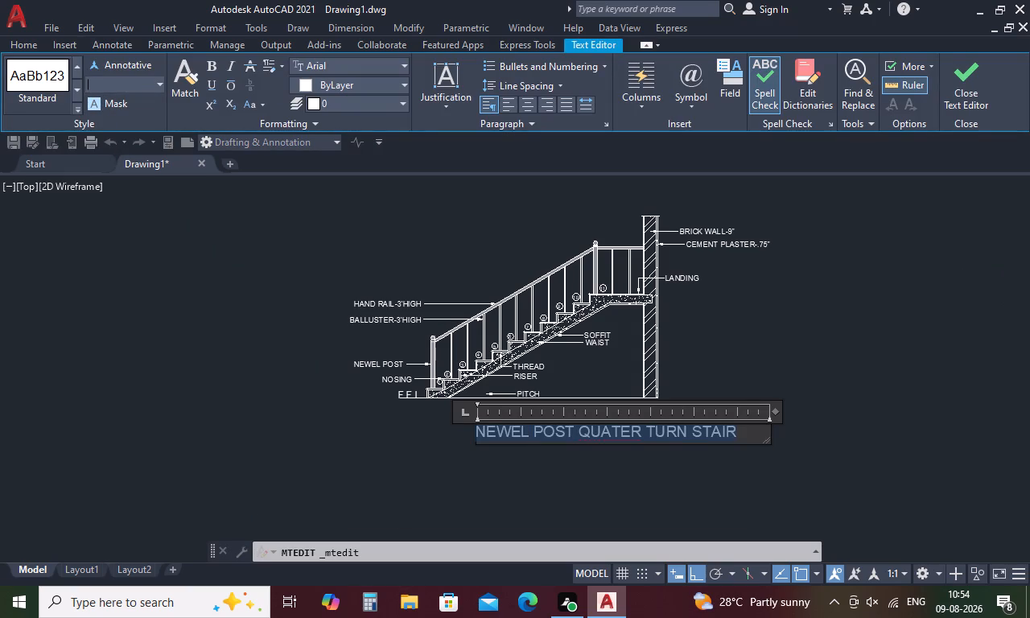
key(6)
key(Return)
click(267, 414)
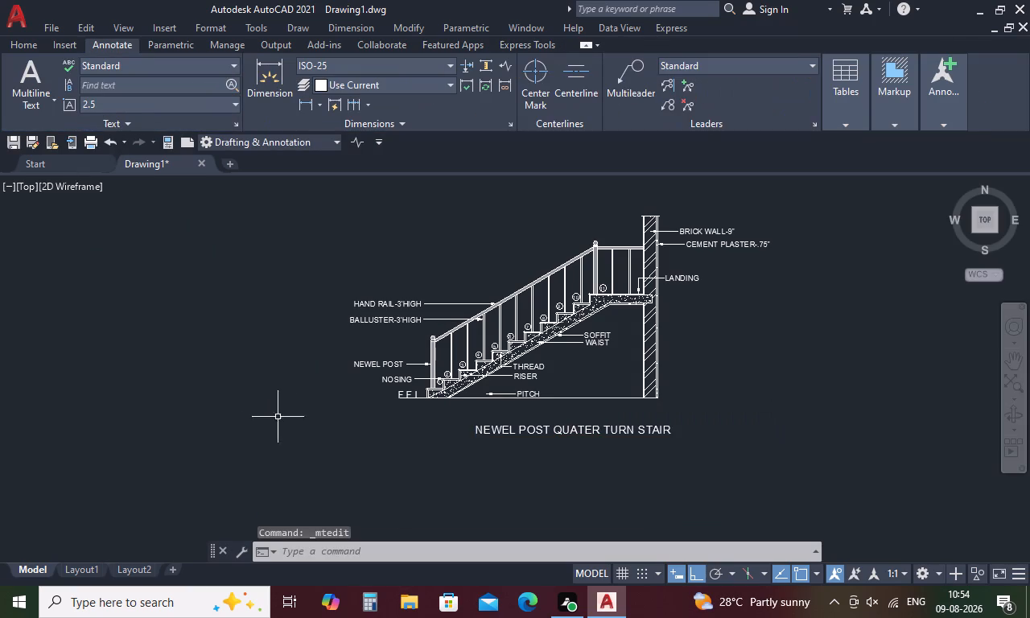
Move the title horizontally about 2'-6" toward the newel post end, so it sits centred below the staircase section.
click(539, 428)
right_click(539, 428)
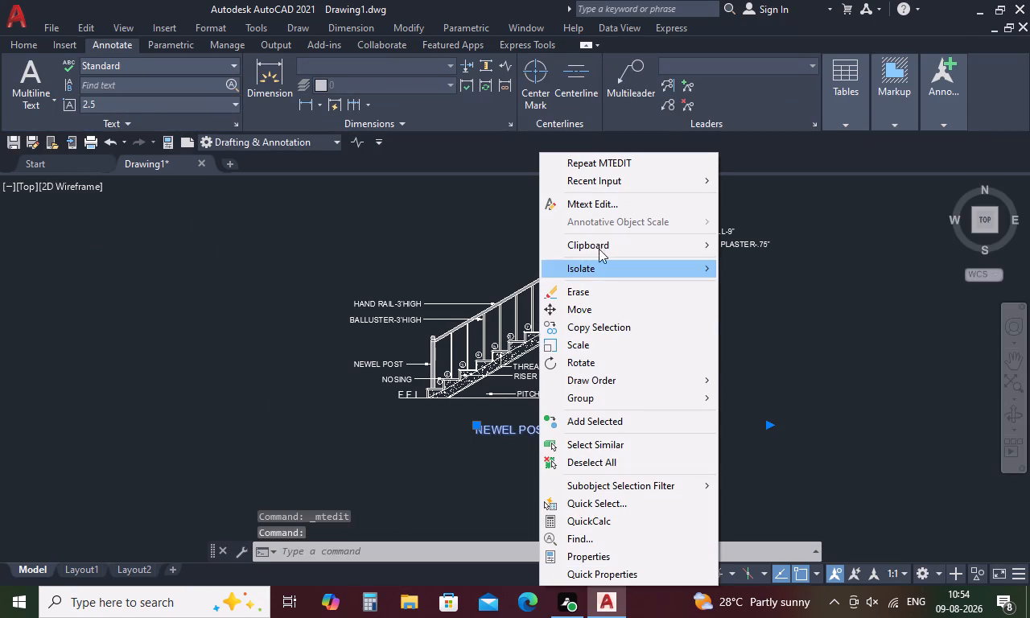
click(595, 318)
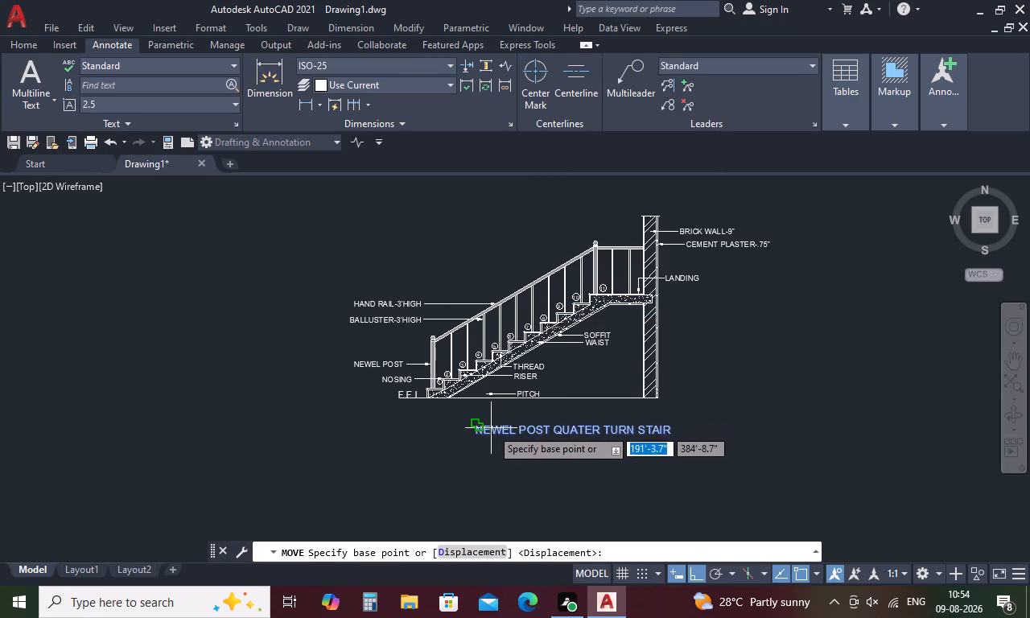
click(491, 428)
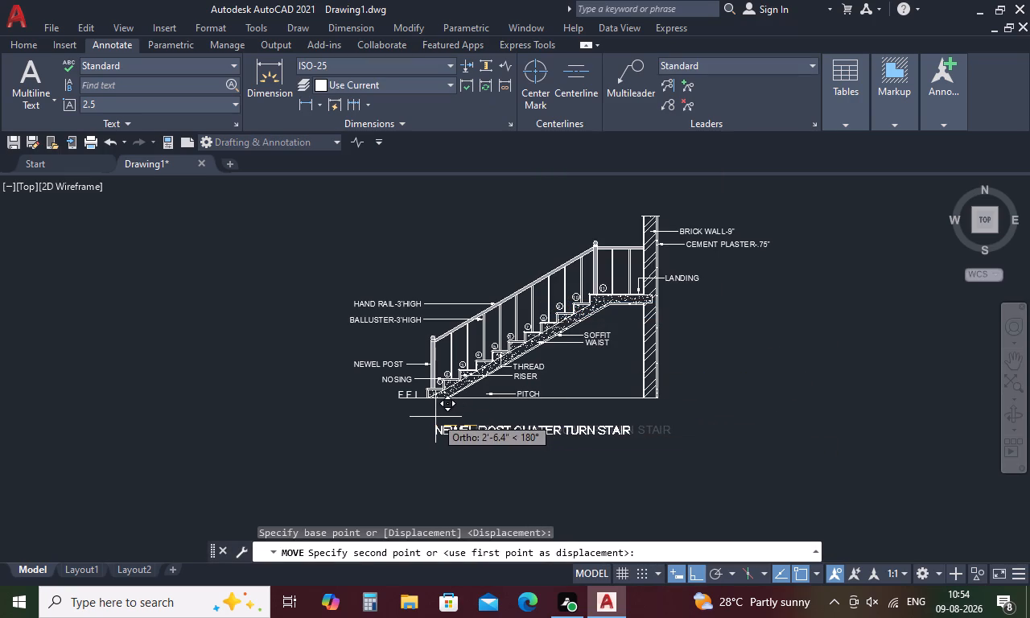
click(438, 413)
Make the NEWEL POST QUATER TURN STAIR title bold.
scroll(438, 413, down, 2)
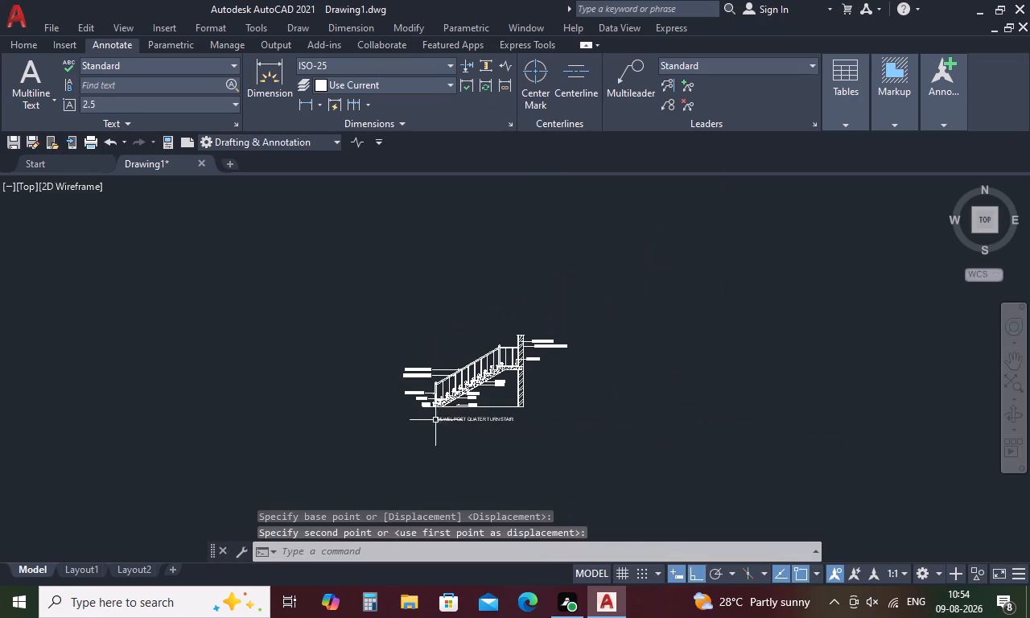
scroll(433, 430, up, 2)
double_click(463, 406)
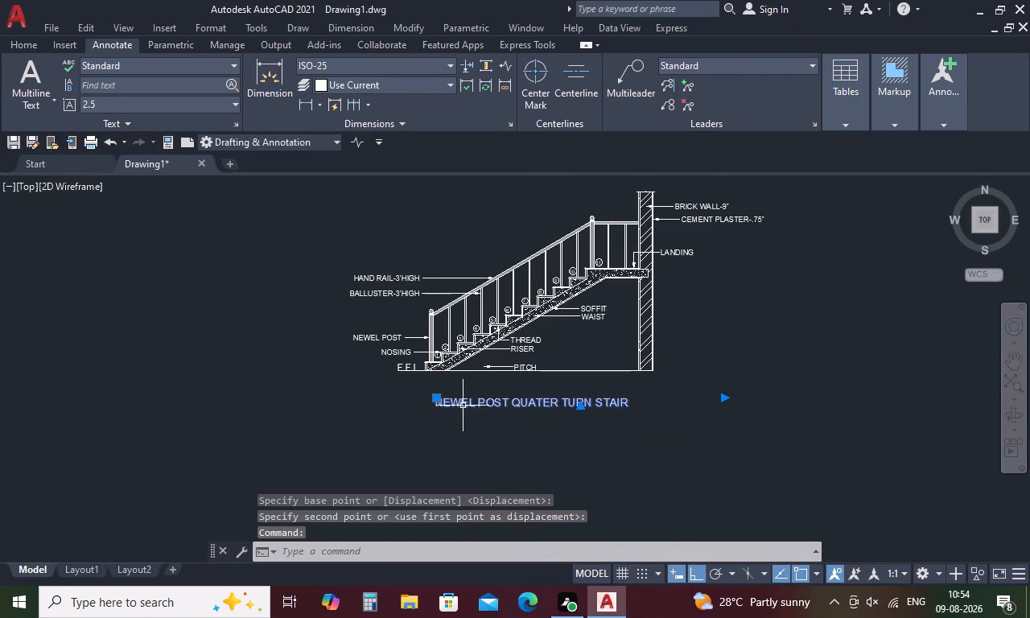
drag(647, 401, 303, 418)
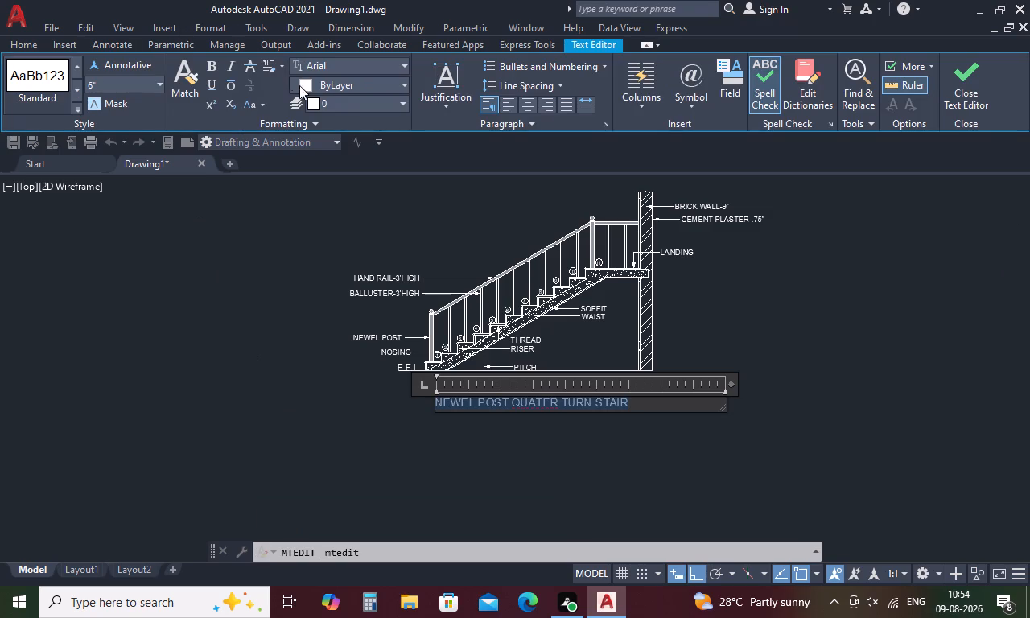
click(210, 67)
click(266, 340)
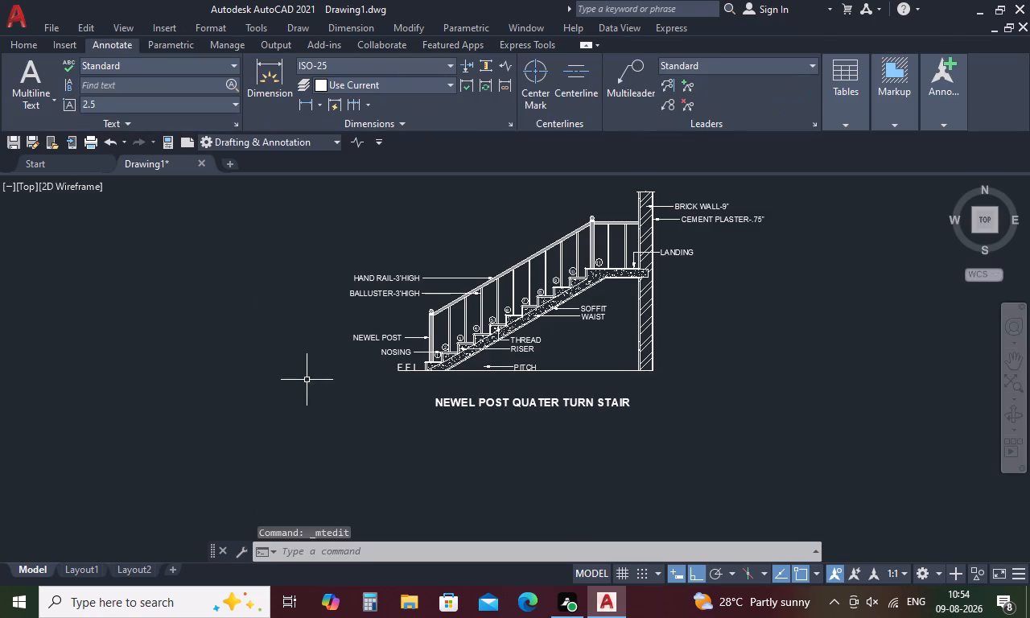
Modify the ISO-25 dimension style, trying yellow and blue before setting the text colour to Magenta.
scroll(319, 393, down, 1)
middle_drag(365, 278, 365, 334)
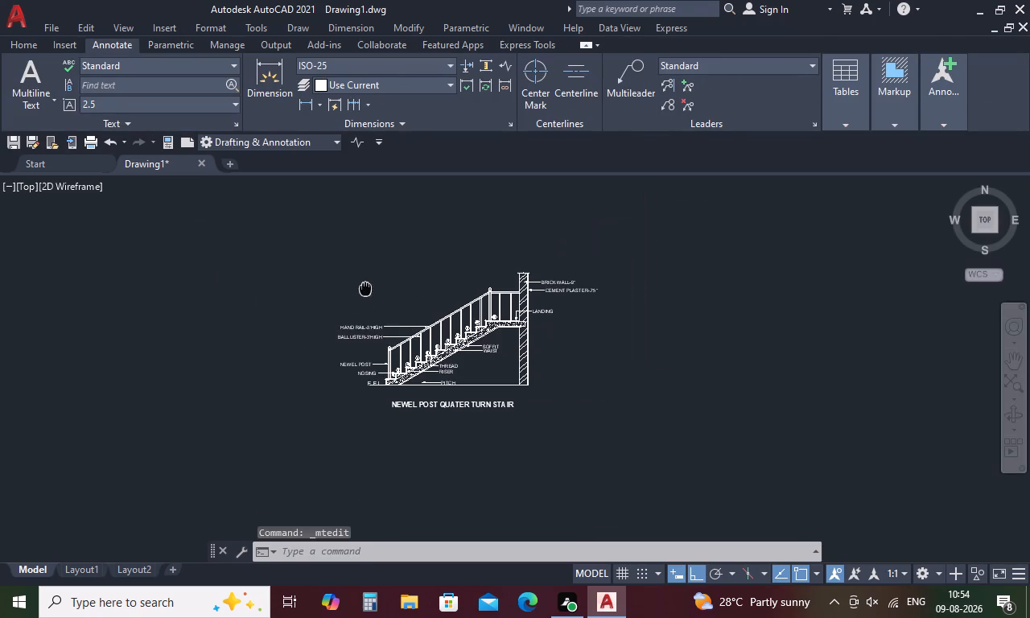
middle_drag(365, 334, 365, 351)
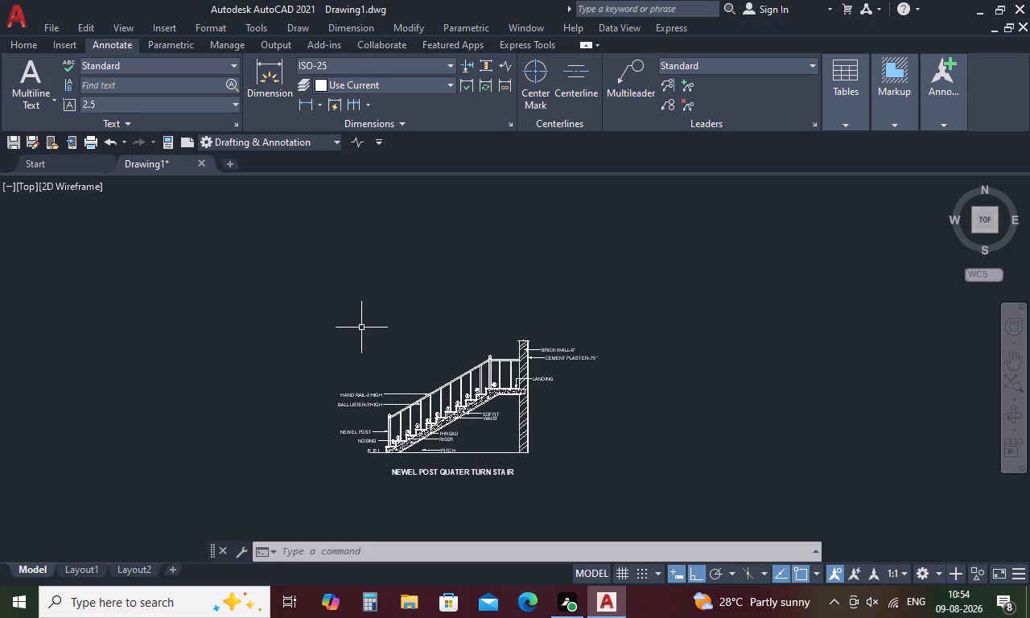
key(d)
key(space)
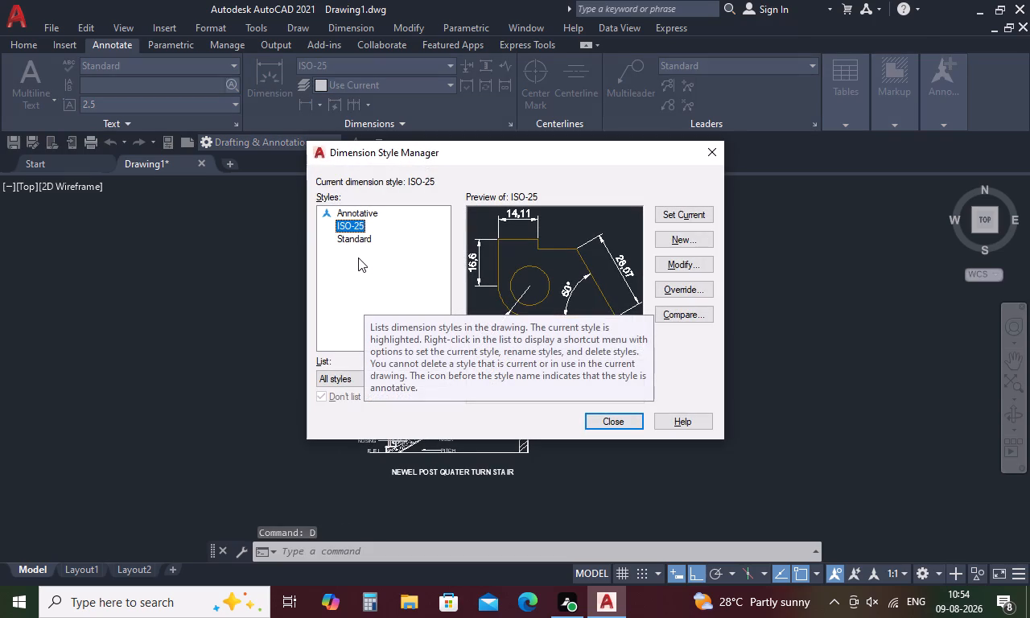
click(687, 262)
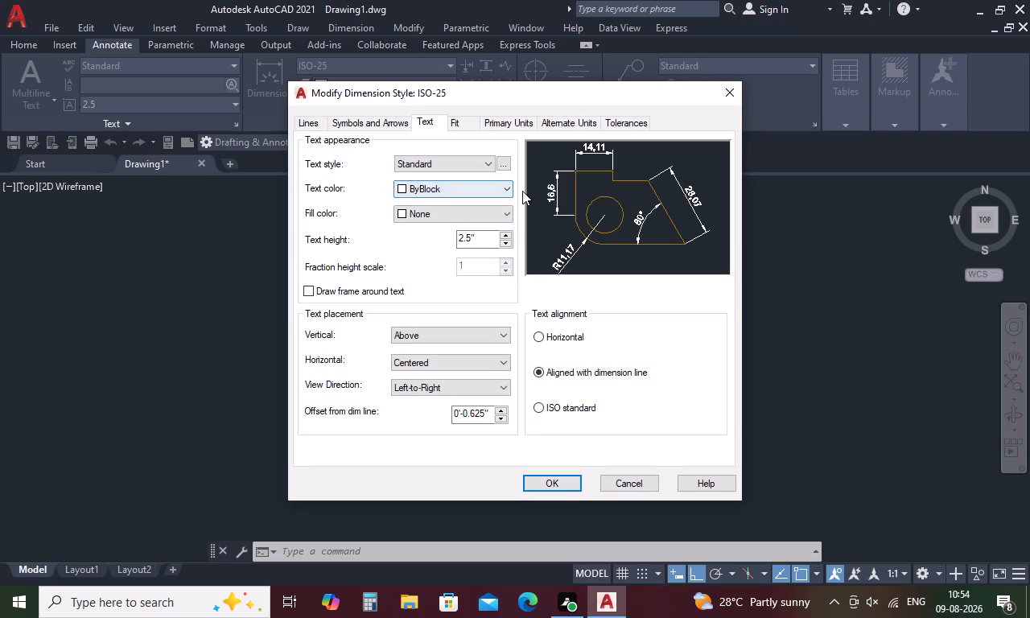
click(512, 186)
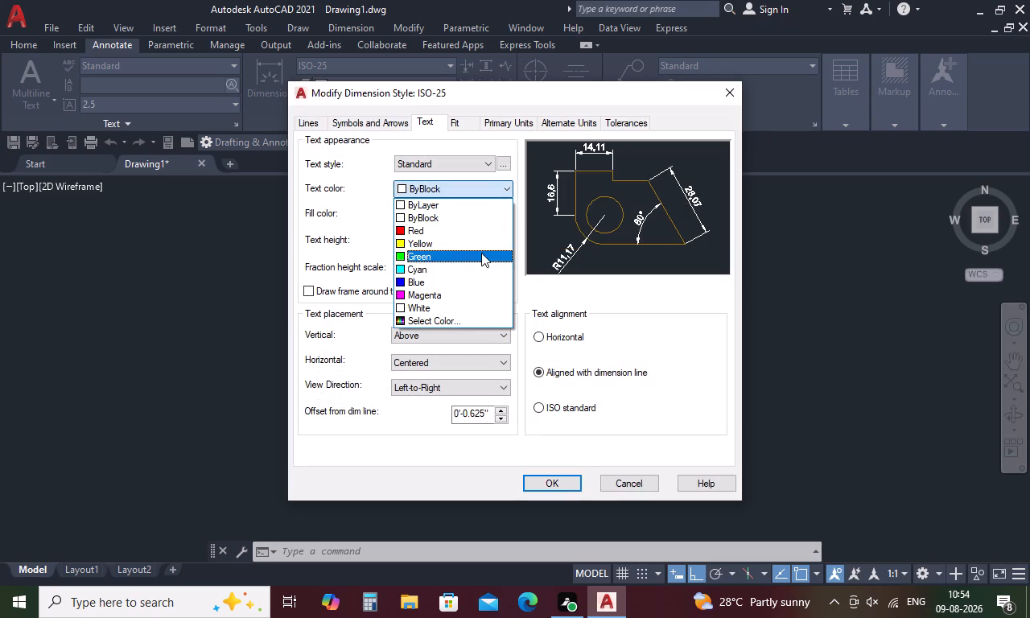
click(484, 245)
click(505, 189)
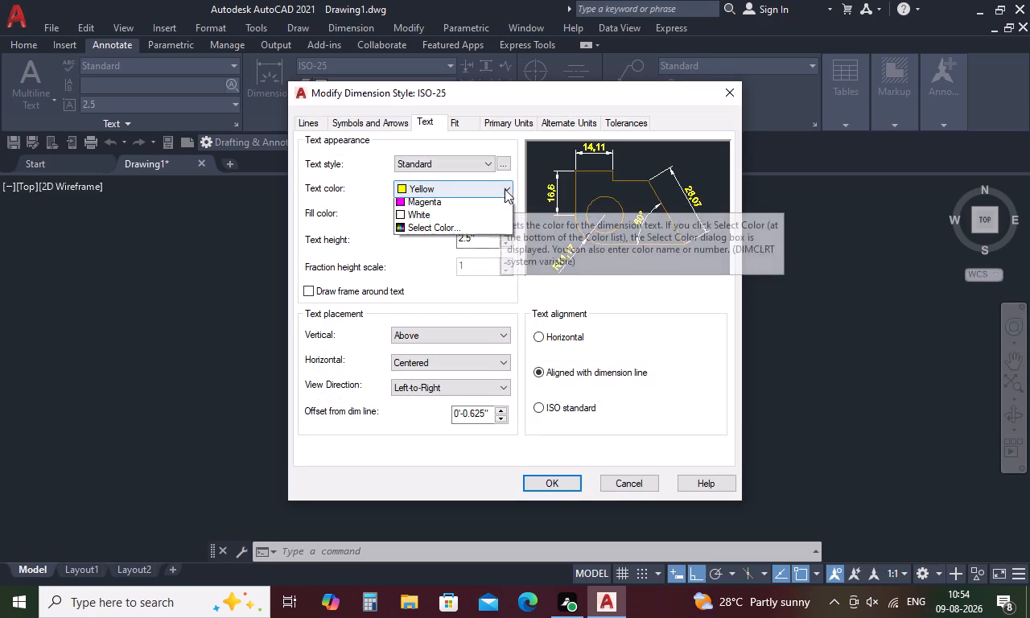
click(465, 280)
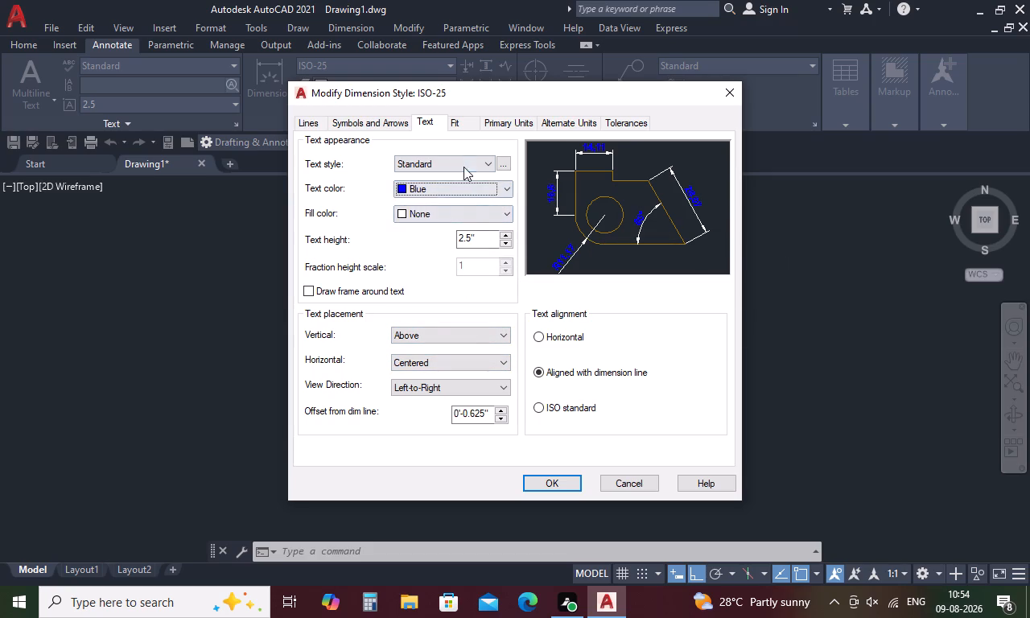
click(505, 190)
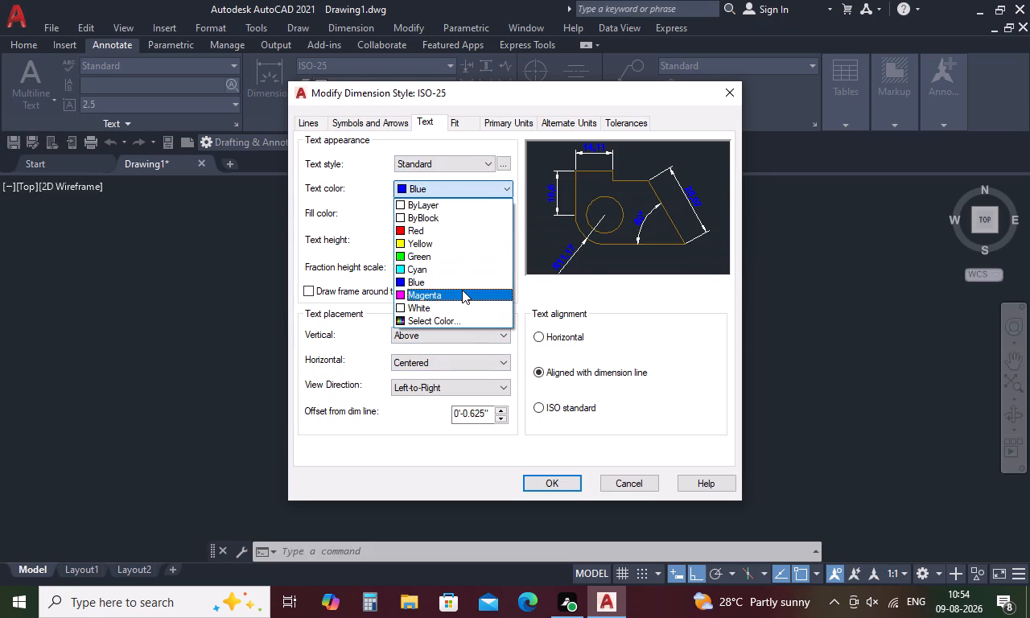
click(462, 290)
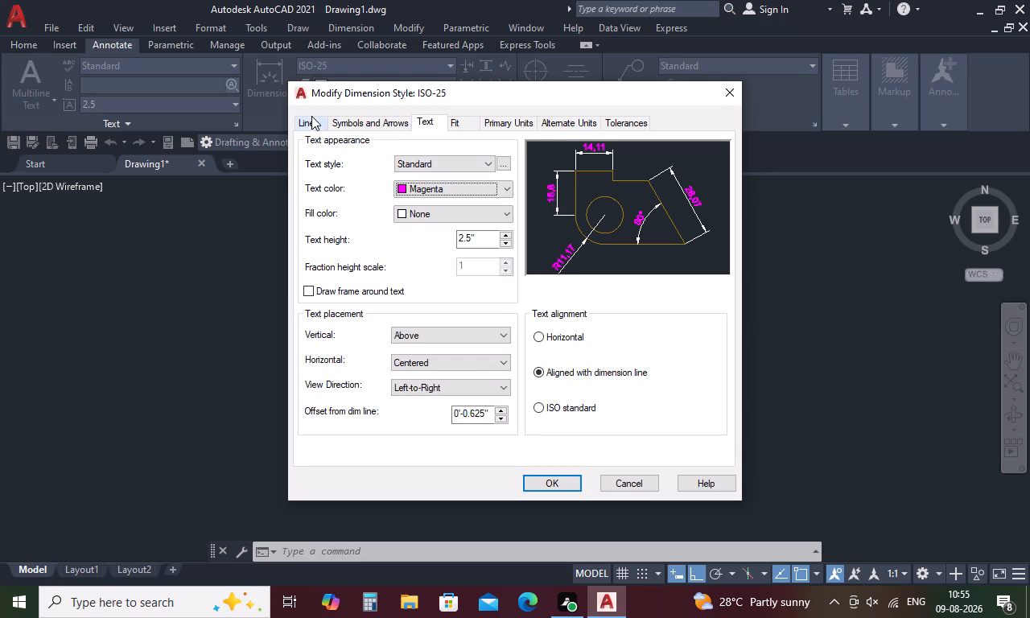
Set the ISO-25 dimension text height to 3".
click(476, 238)
key(BackSpace)
key(BackSpace)
key(BackSpace)
key(BackSpace)
key(BackSpace)
key(BackSpace)
key(BackSpace)
key(BackSpace)
key(BackSpace)
key(BackSpace)
key(BackSpace)
key(4)
key(BackSpace)
key(3)
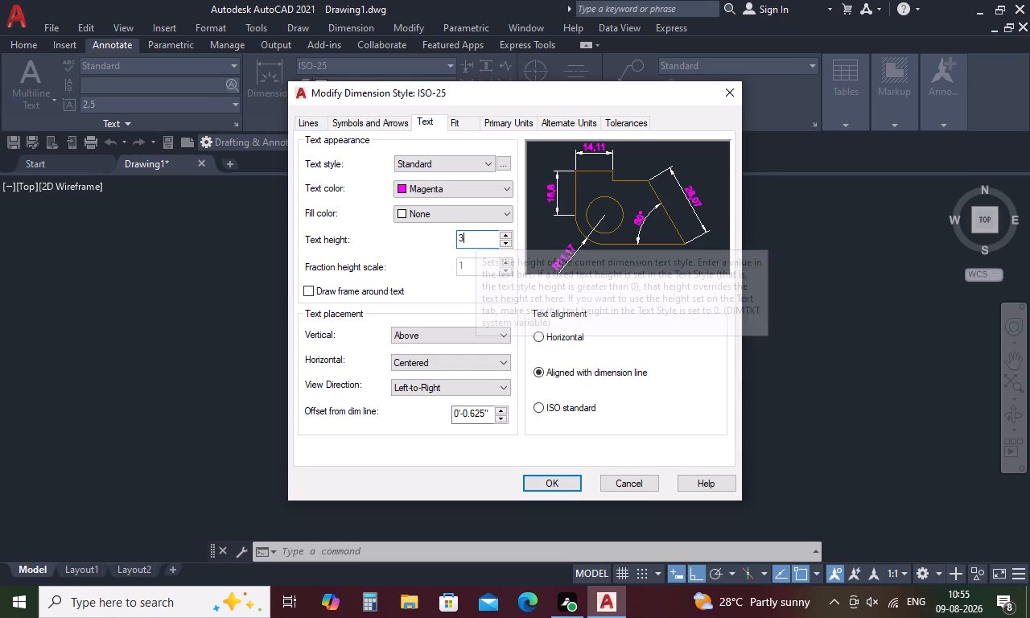
key(Return)
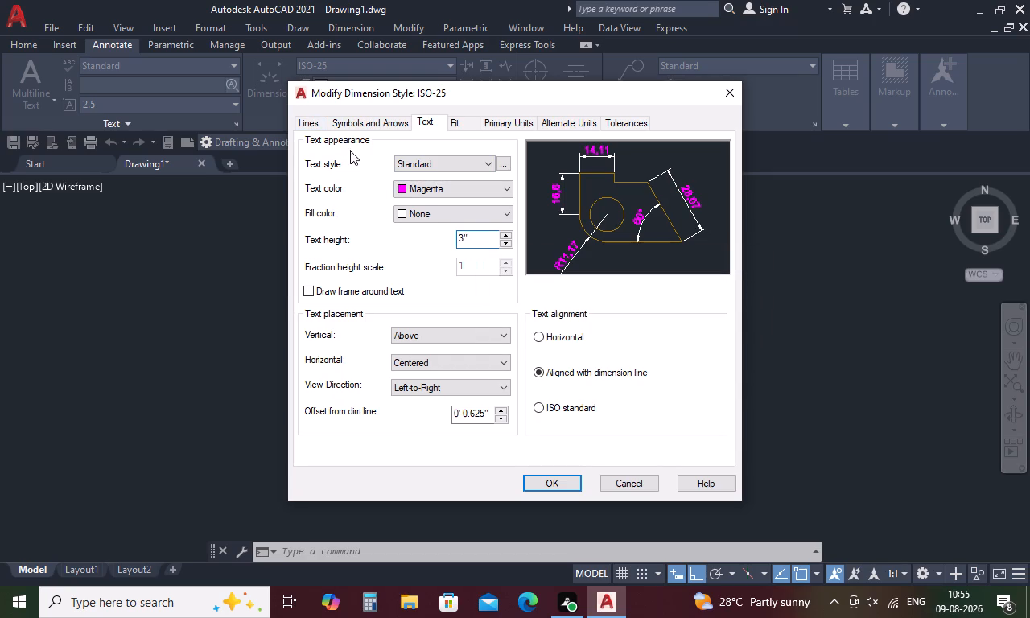
Set the arrow size of the ISO-25 dimension style to 2".
click(375, 126)
click(337, 290)
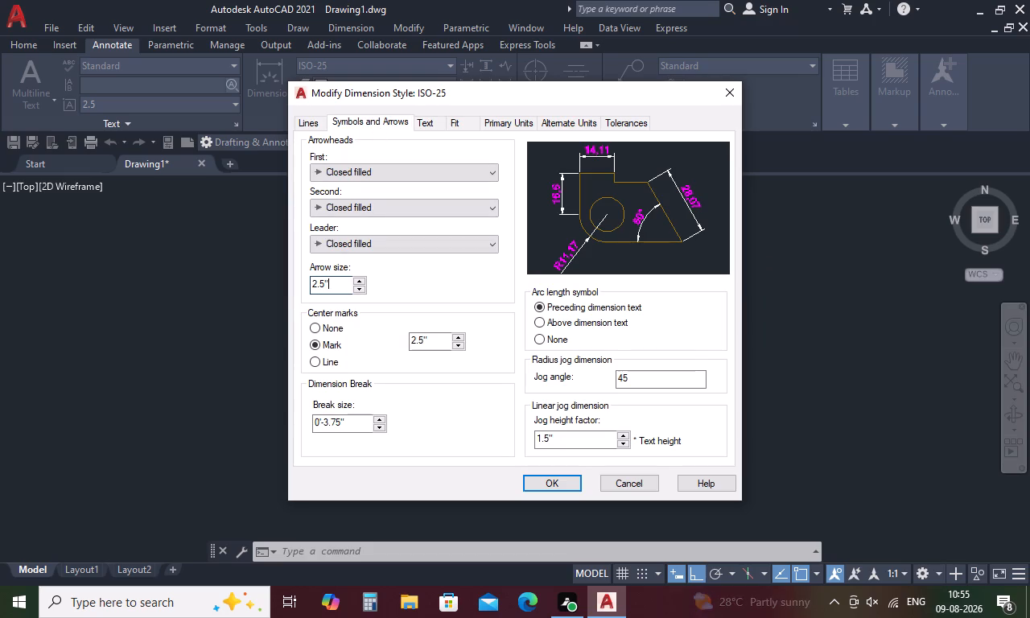
key(BackSpace)
key(BackSpace)
key(BackSpace)
key(BackSpace)
key(BackSpace)
key(BackSpace)
key(BackSpace)
key(BackSpace)
key(BackSpace)
key(BackSpace)
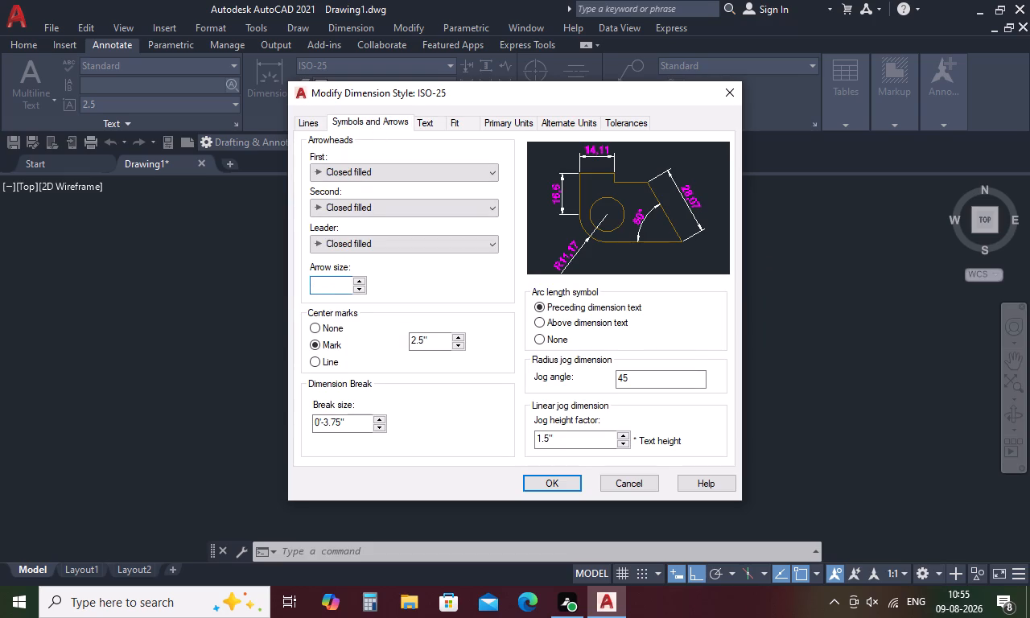
key(2)
key(Return)
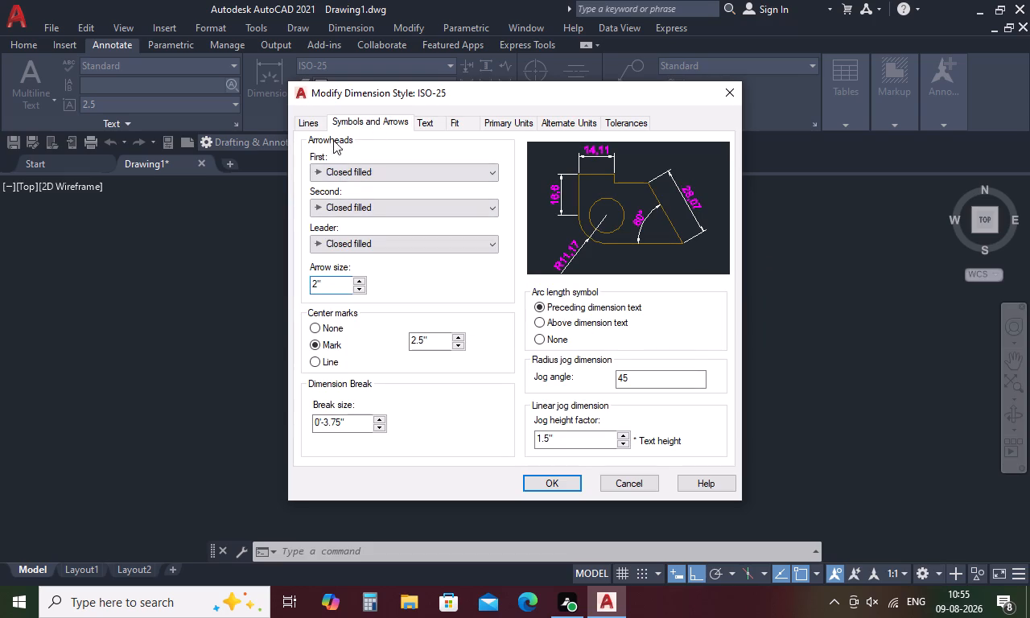
Change the dimension style's first arrowhead to Architectural tick.
click(477, 173)
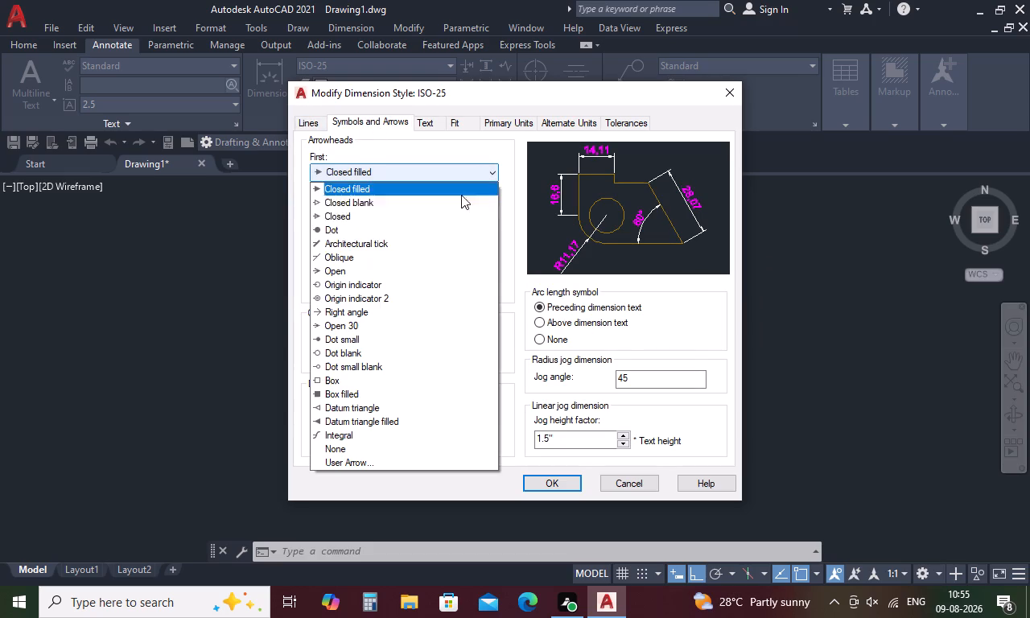
click(433, 249)
Set the colour of the ISO-25 style's dimension lines to Blue.
click(311, 128)
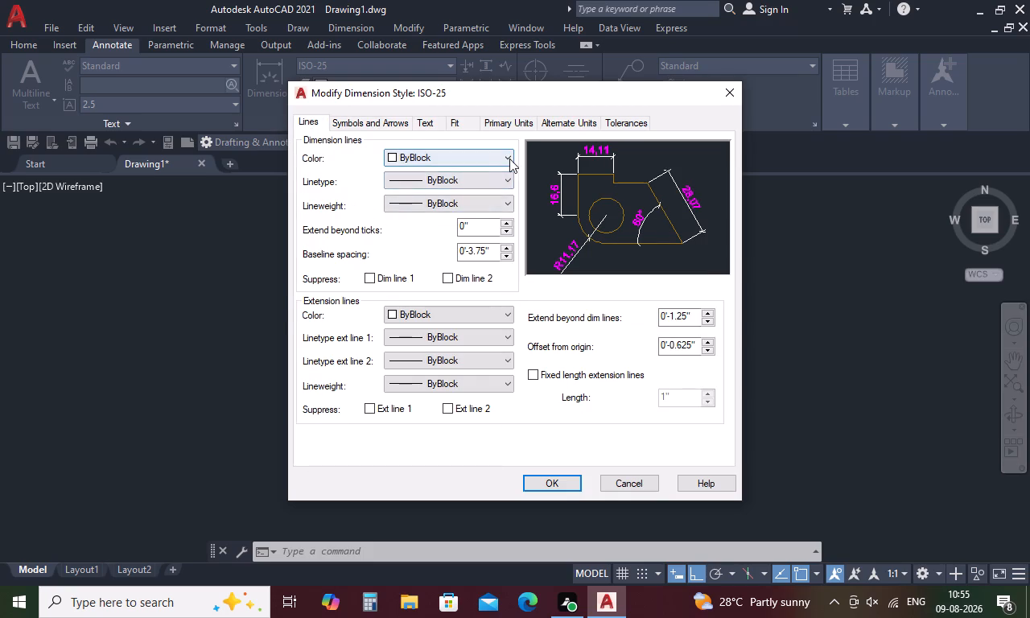
click(510, 159)
click(464, 251)
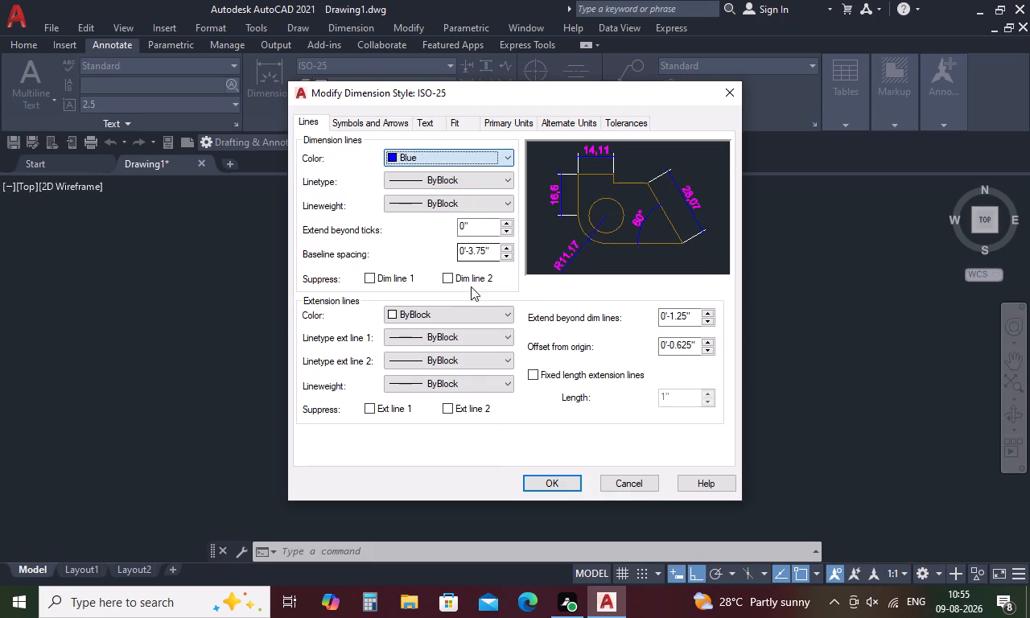
Set the colour of the ISO-25 style's extension lines to Yellow and make the style current.
click(509, 314)
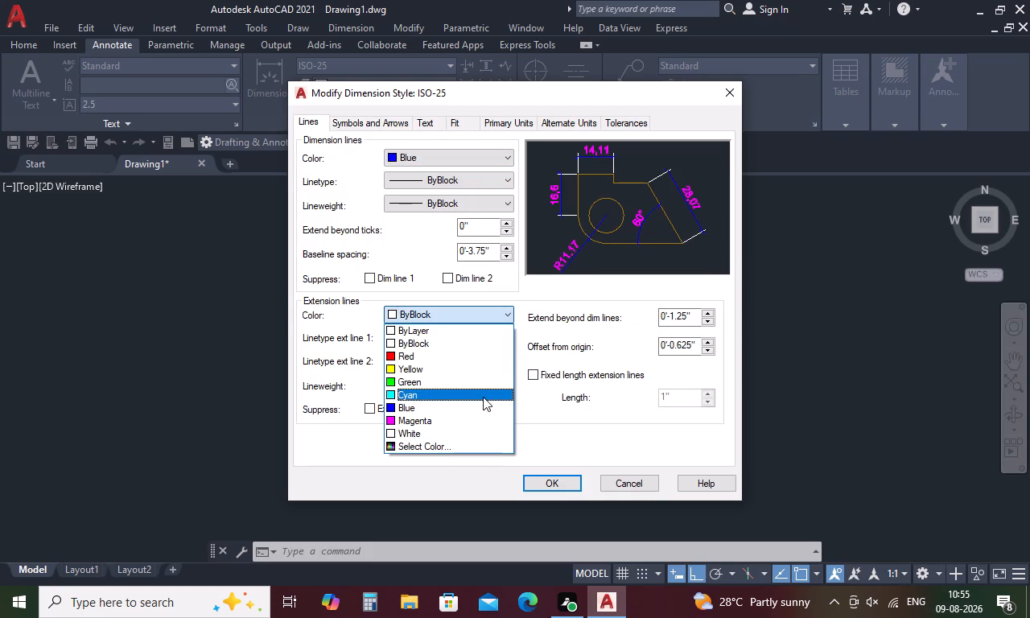
click(476, 373)
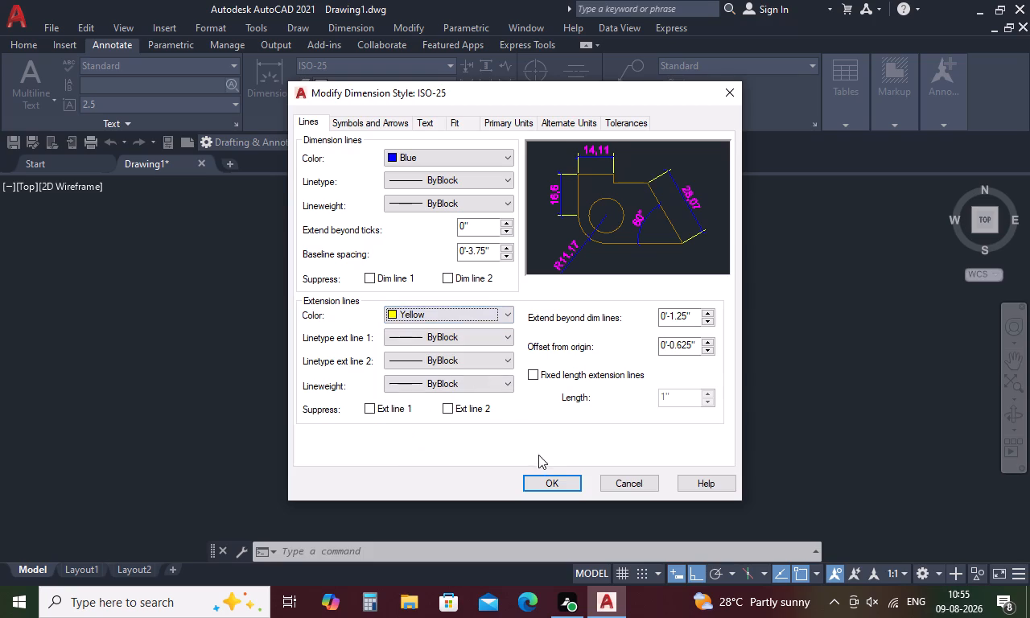
click(553, 476)
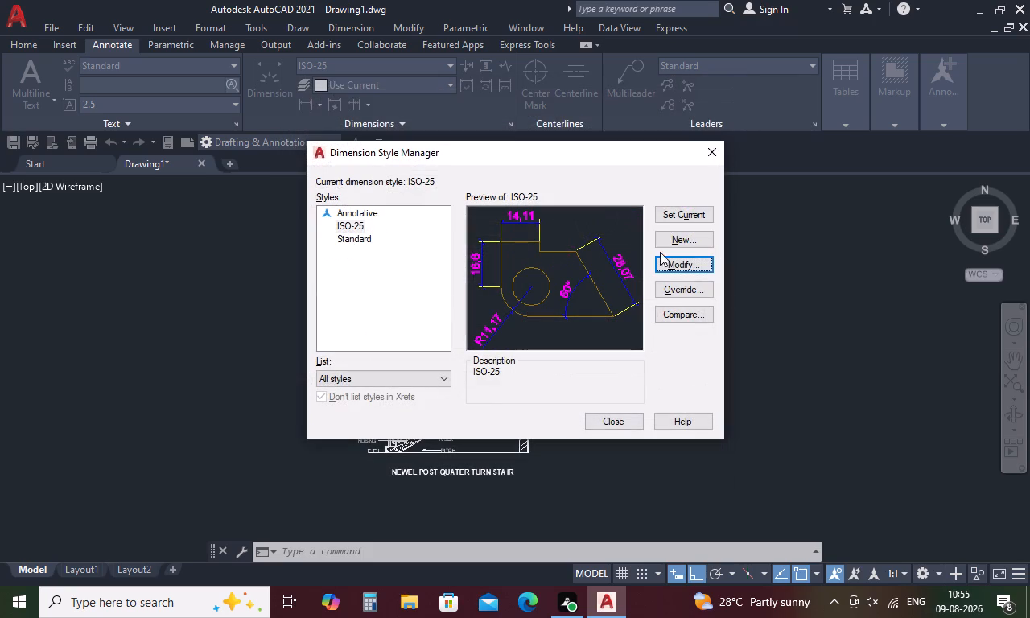
click(672, 214)
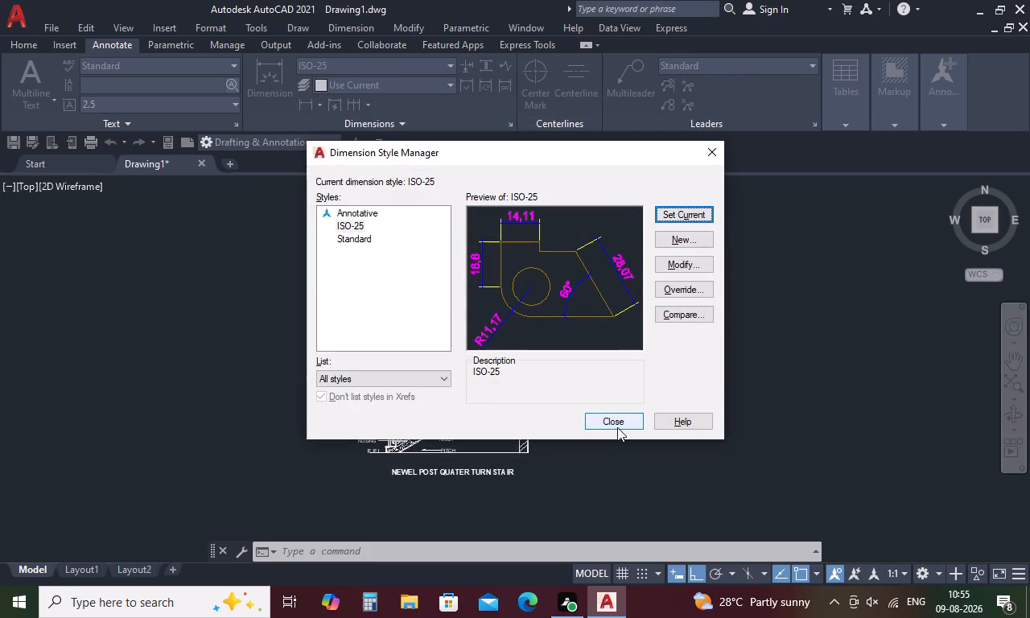
click(619, 426)
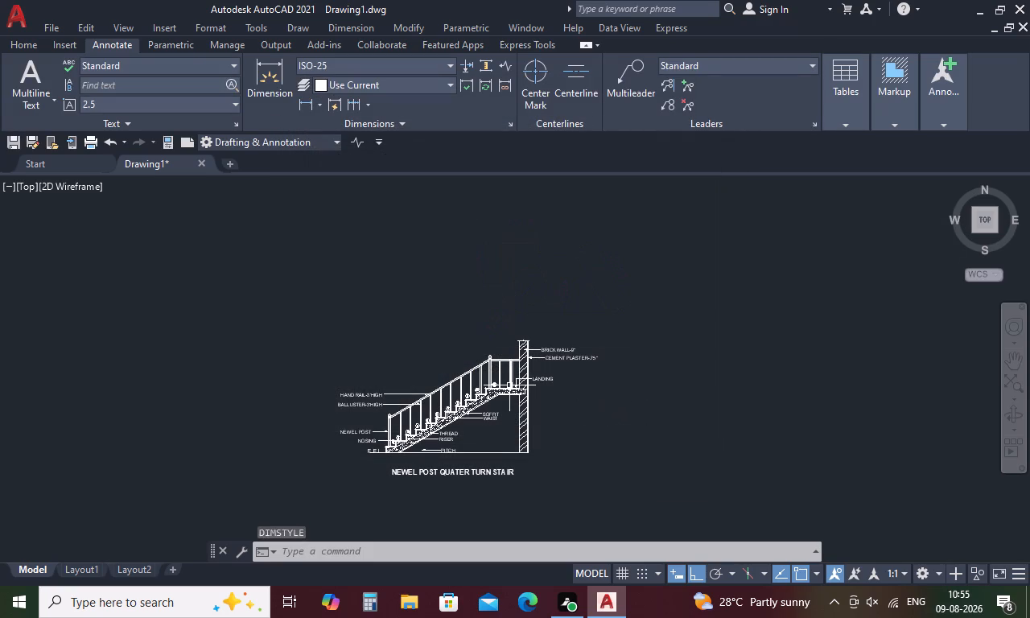
key(space)
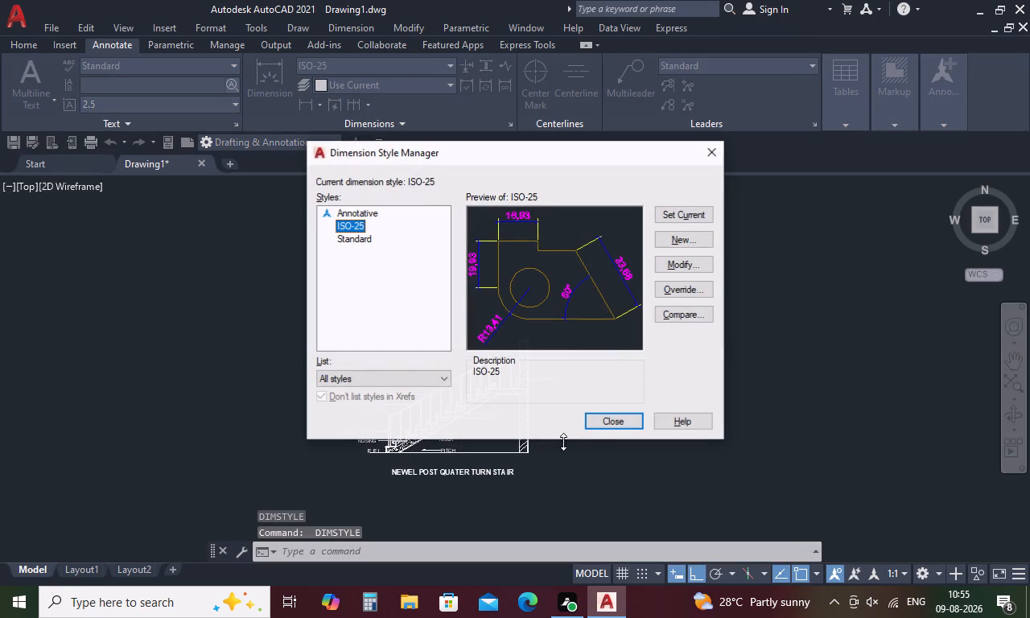
click(708, 146)
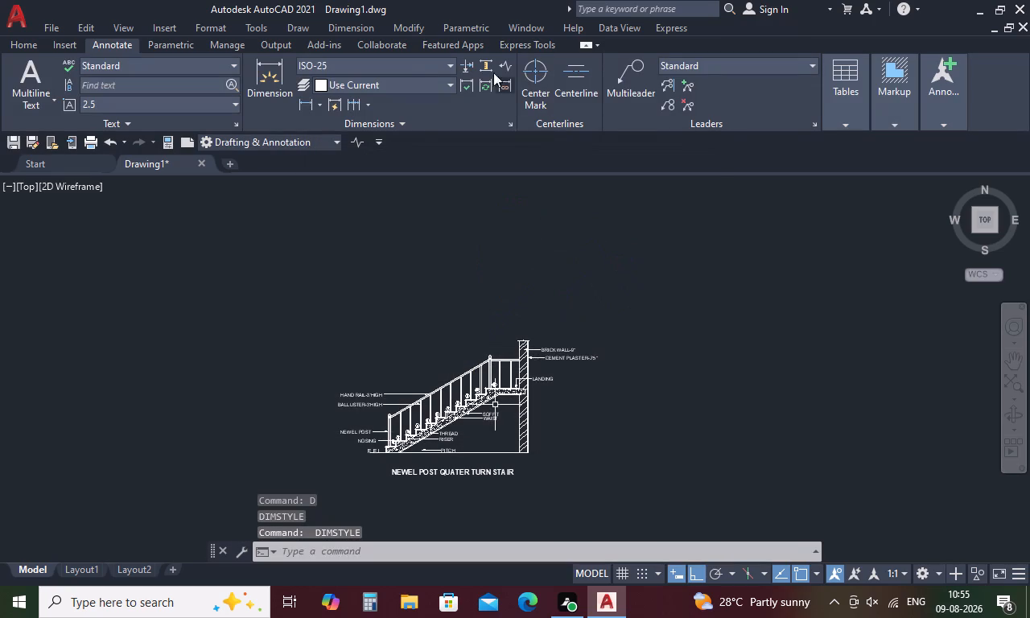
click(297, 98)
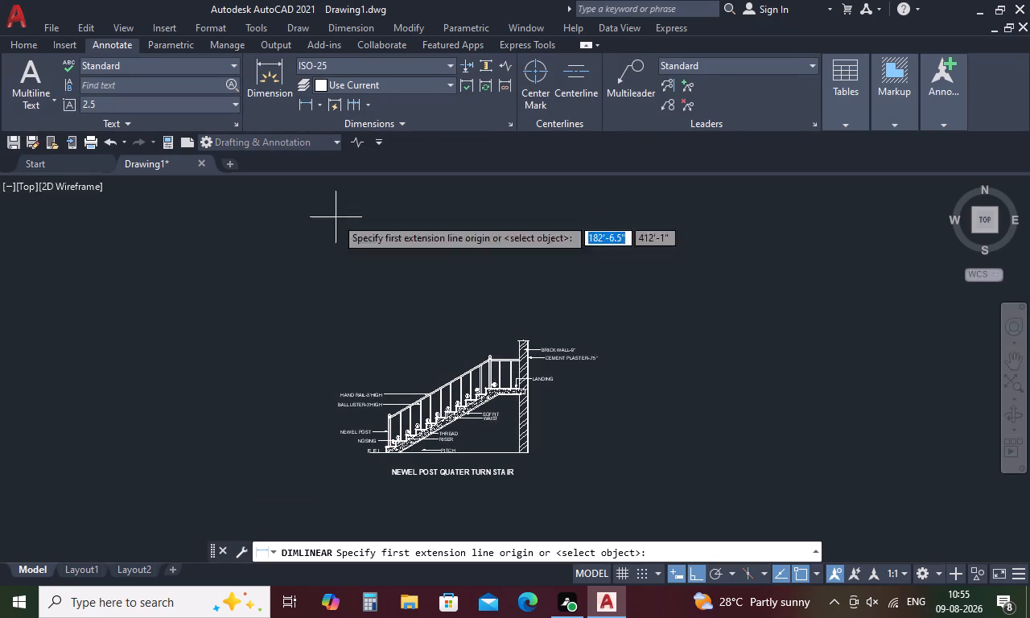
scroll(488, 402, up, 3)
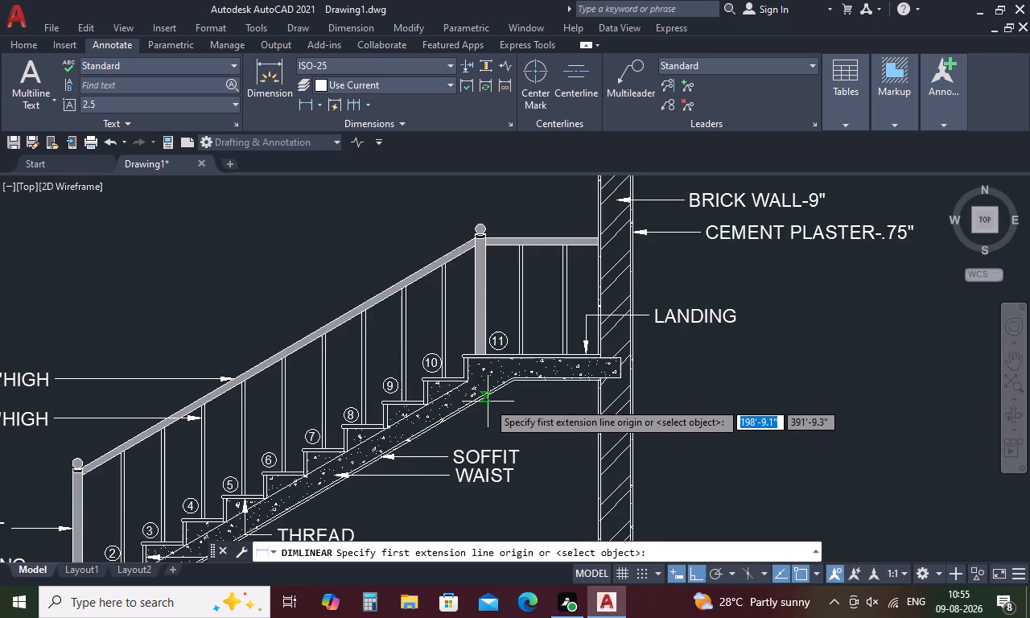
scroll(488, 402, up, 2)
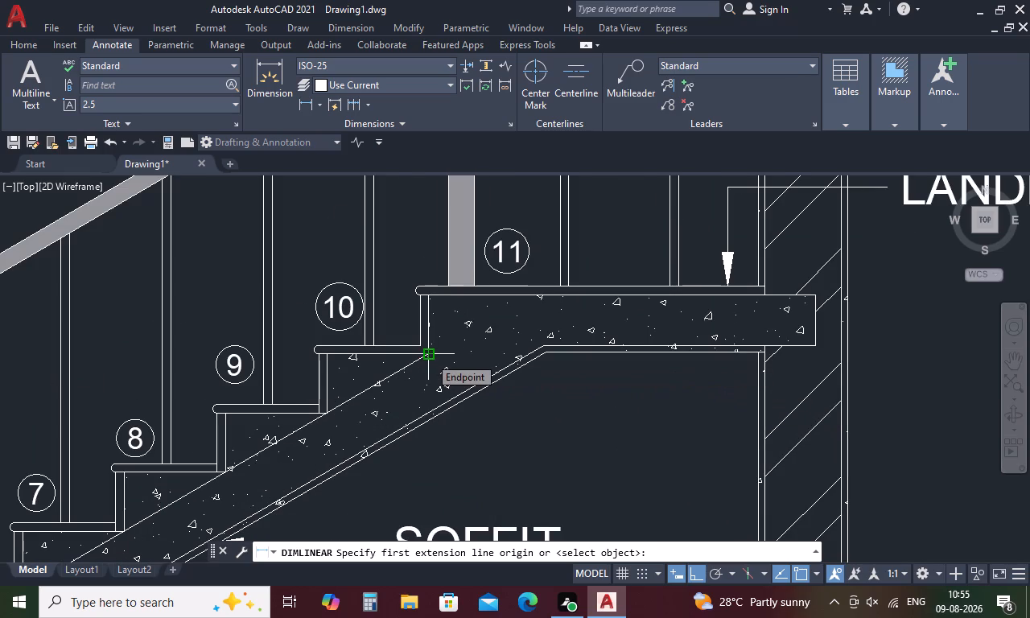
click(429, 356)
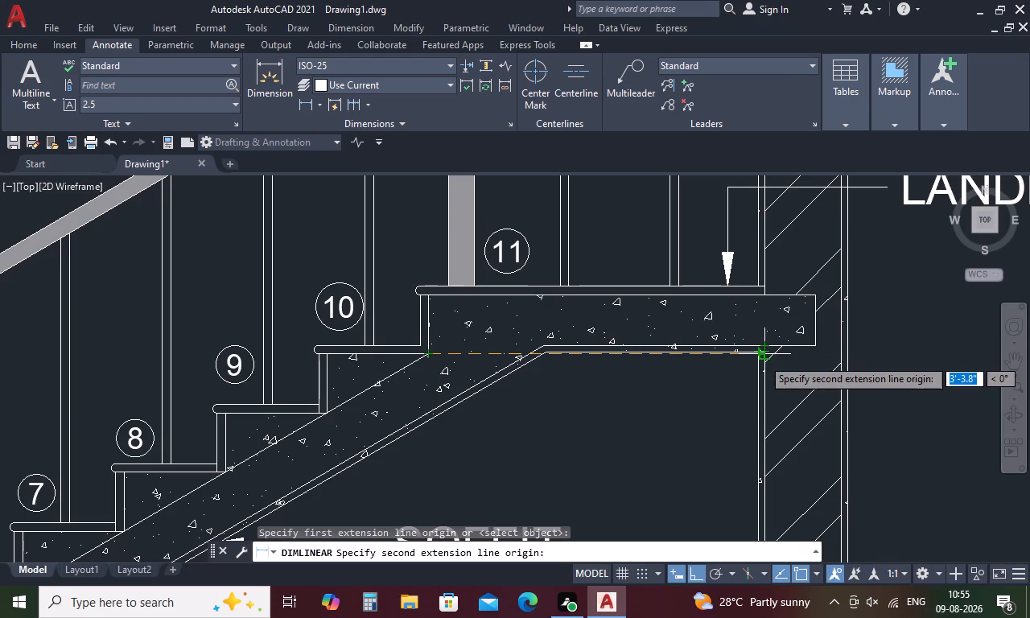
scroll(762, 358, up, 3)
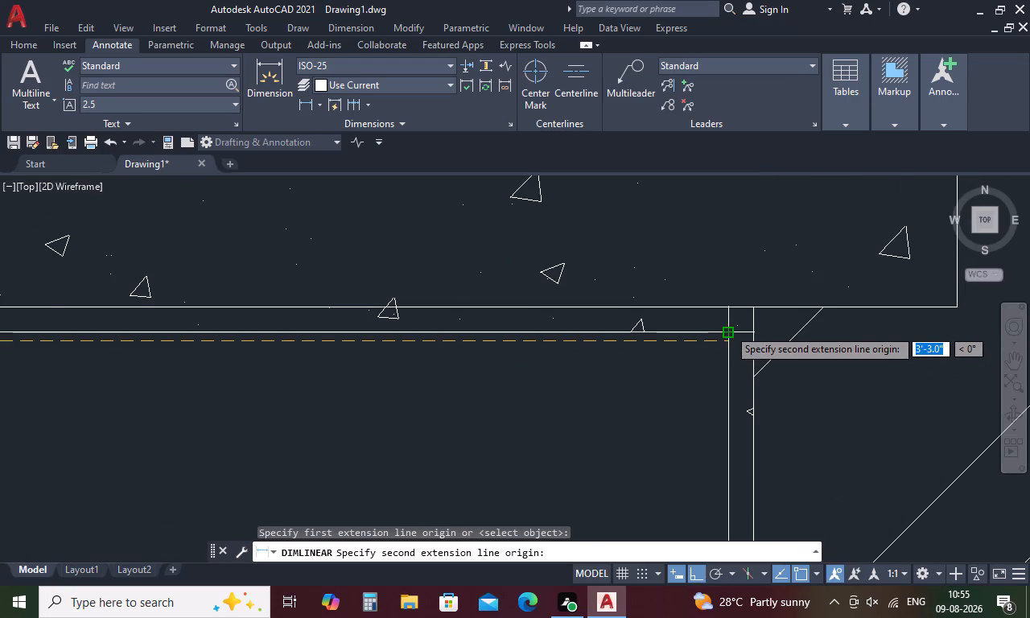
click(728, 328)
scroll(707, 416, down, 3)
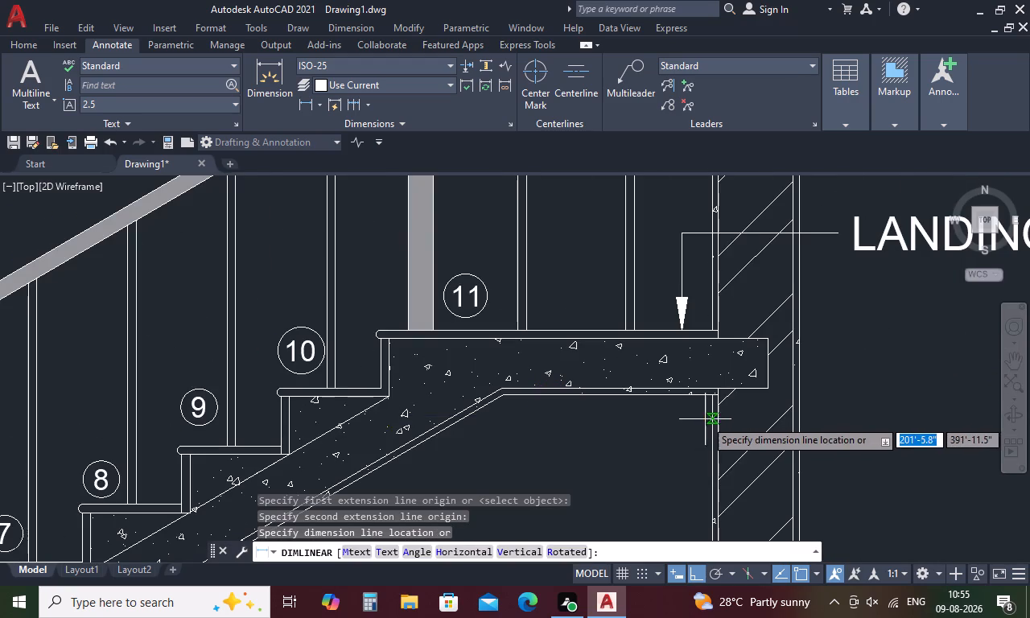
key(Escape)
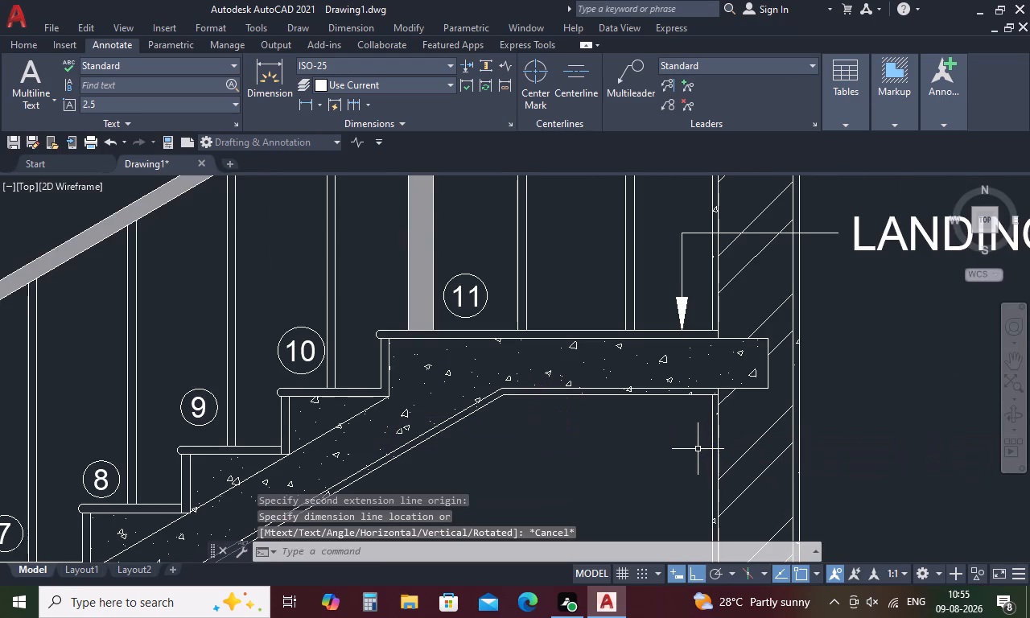
Set the ISO-25 style's linear units to Engineering with 0'-0.0" precision and make the style current.
text(D)
key(space)
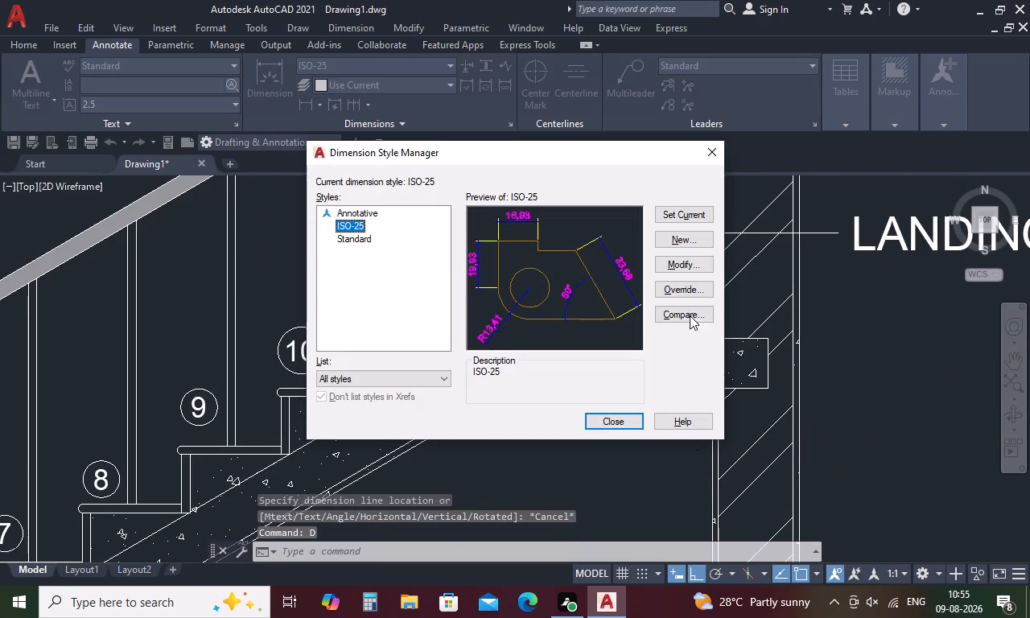
click(687, 268)
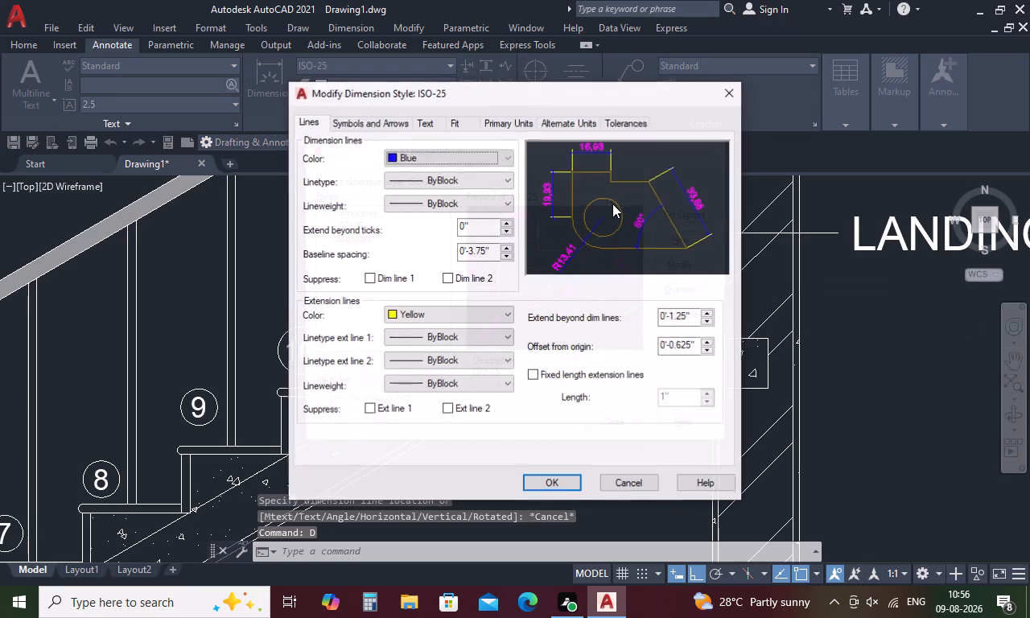
click(524, 124)
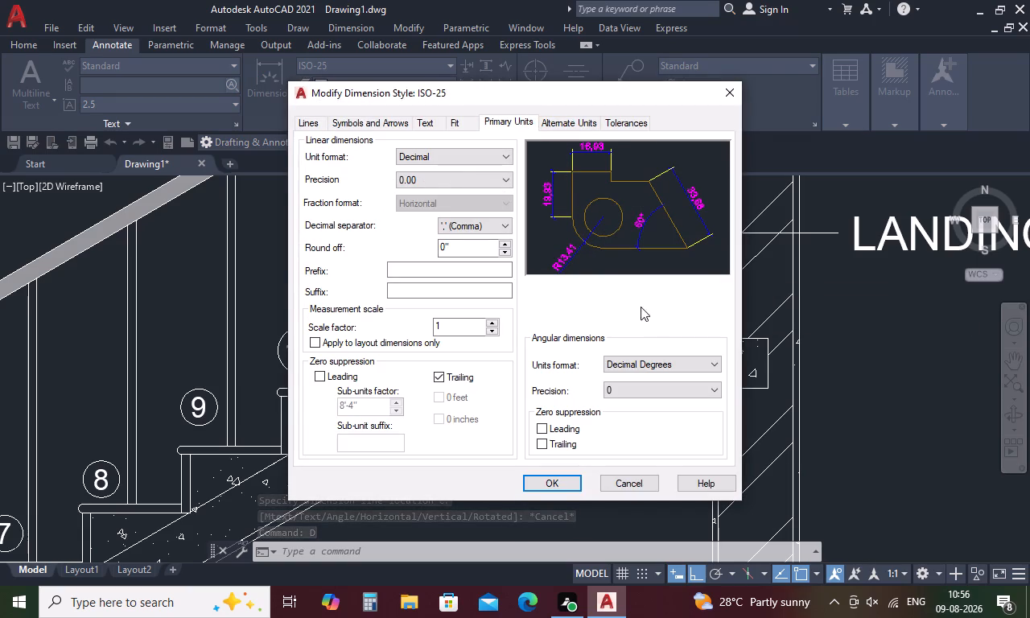
click(489, 158)
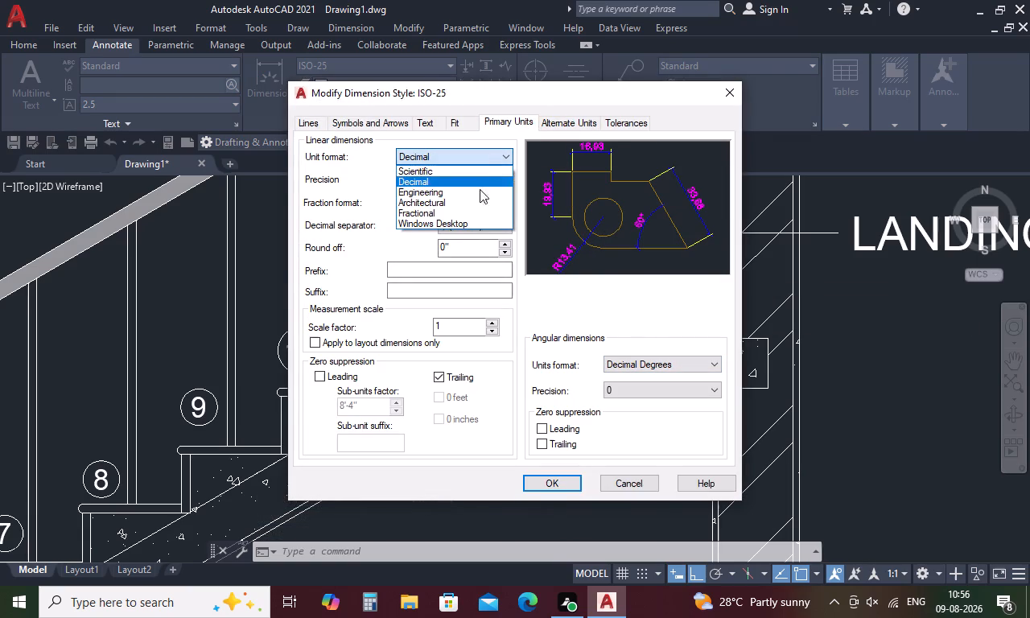
click(478, 195)
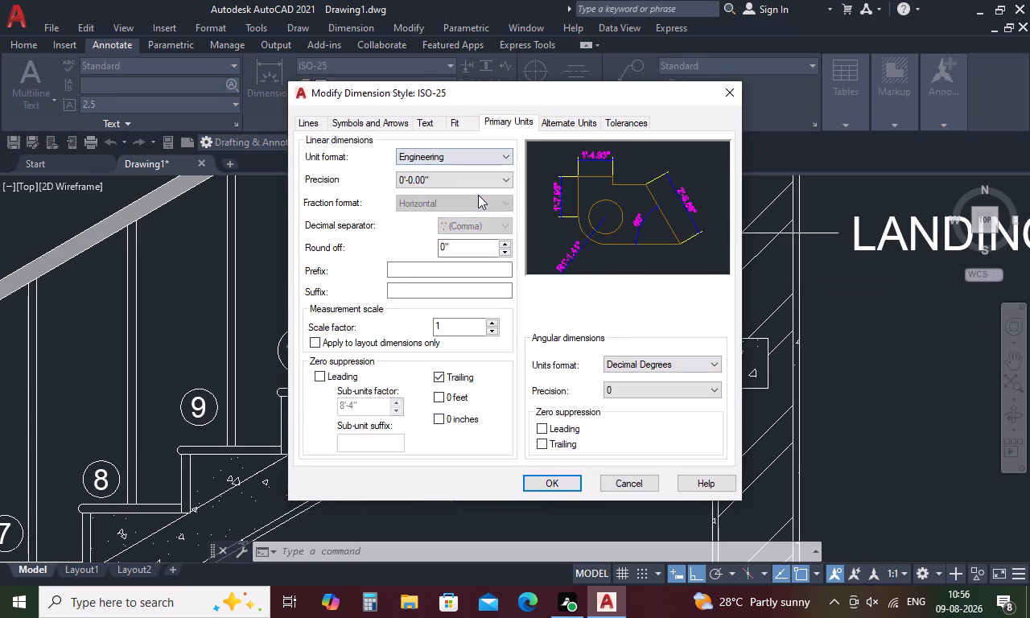
click(505, 184)
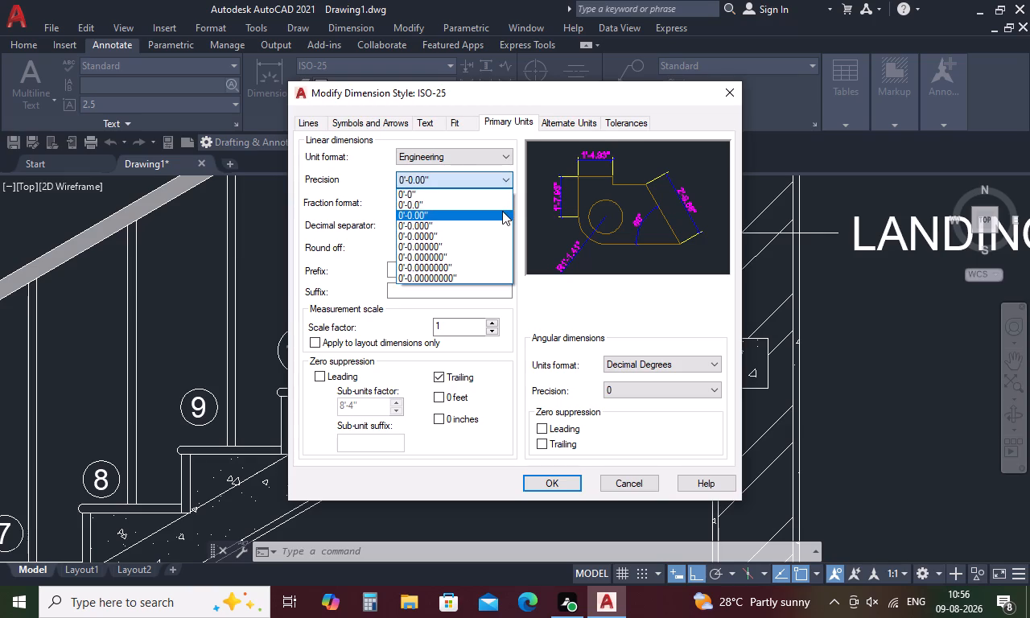
click(502, 209)
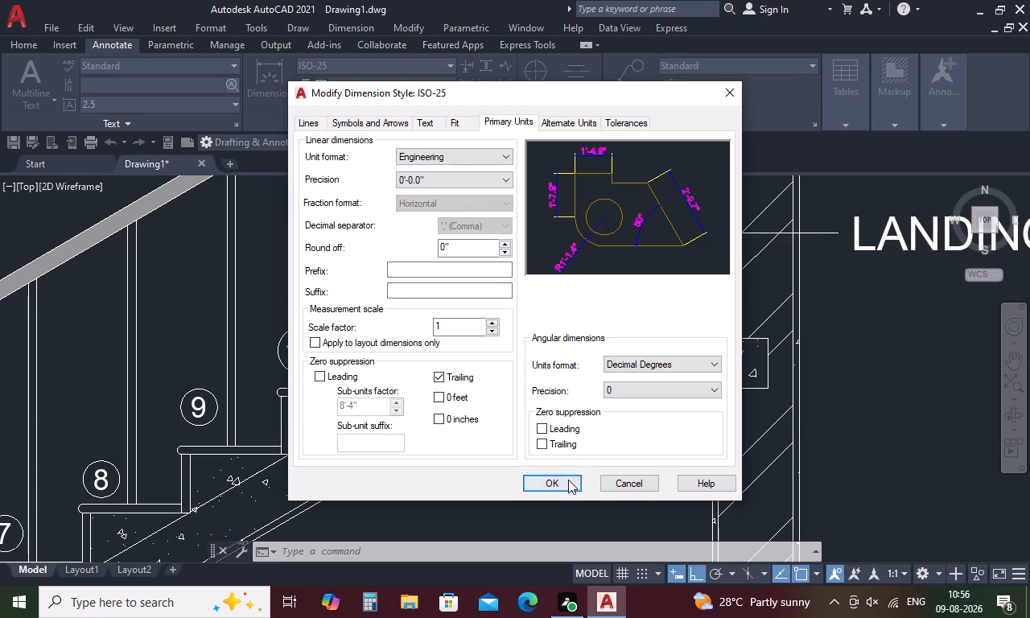
click(568, 480)
click(664, 207)
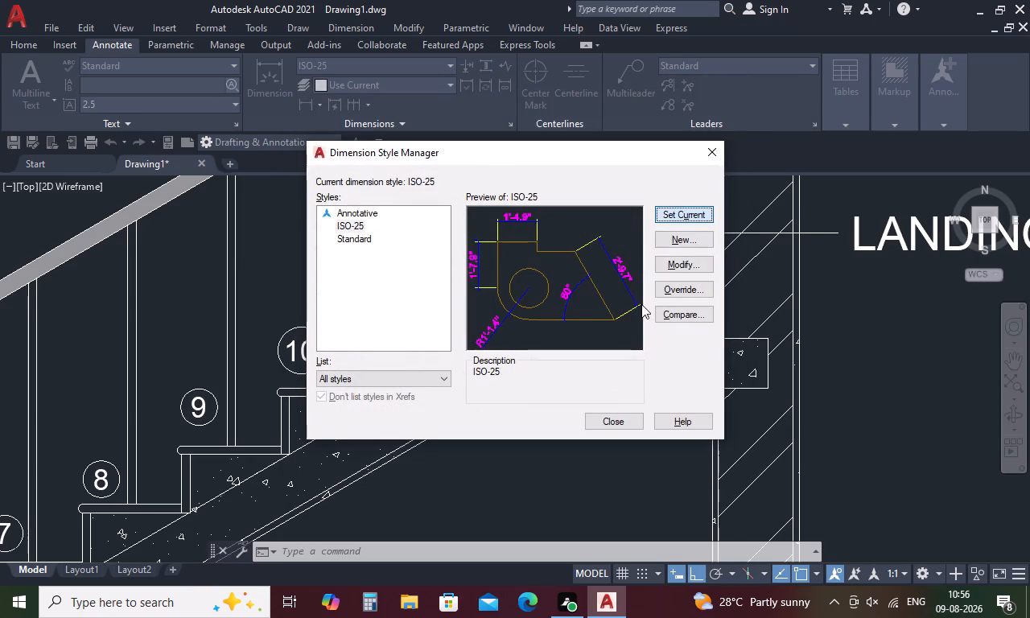
click(628, 419)
key(space)
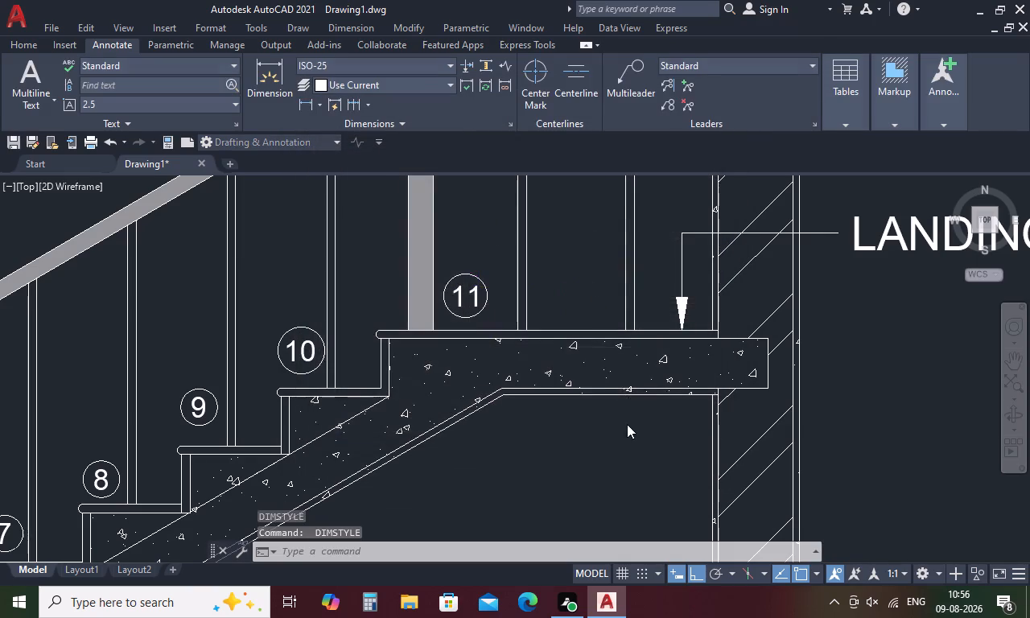
click(607, 411)
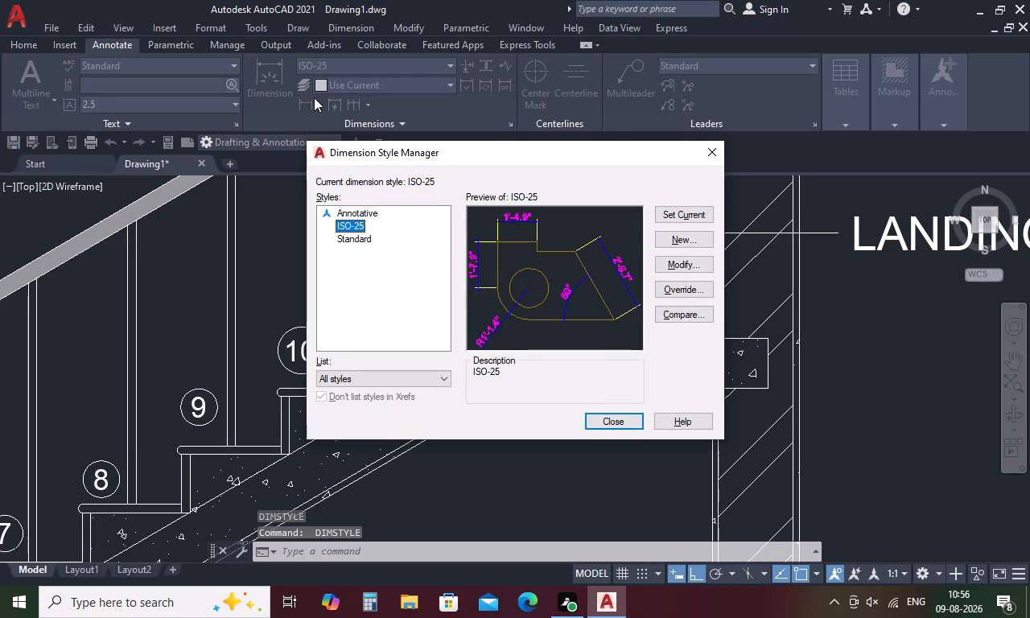
click(706, 151)
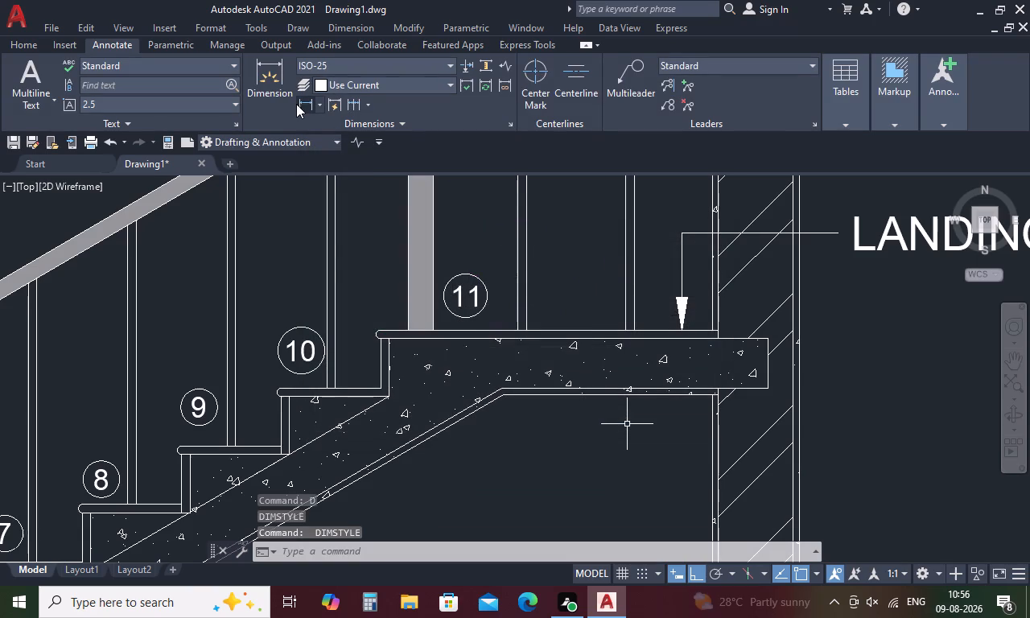
Add a horizontal linear dimension from the top riser to the brick wall's plaster face, placed below the landing slab.
click(302, 102)
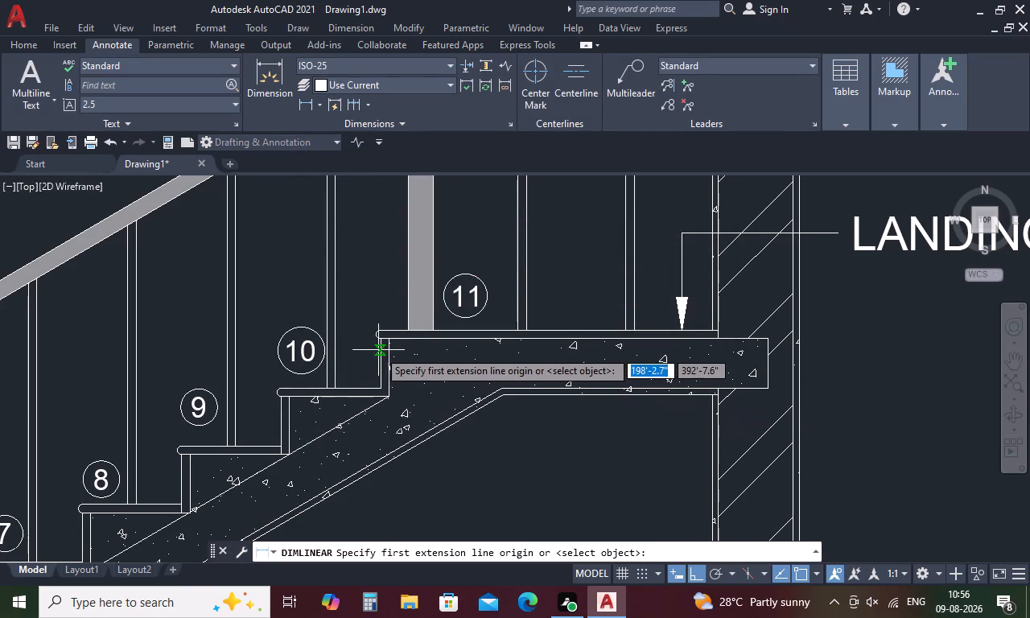
click(391, 342)
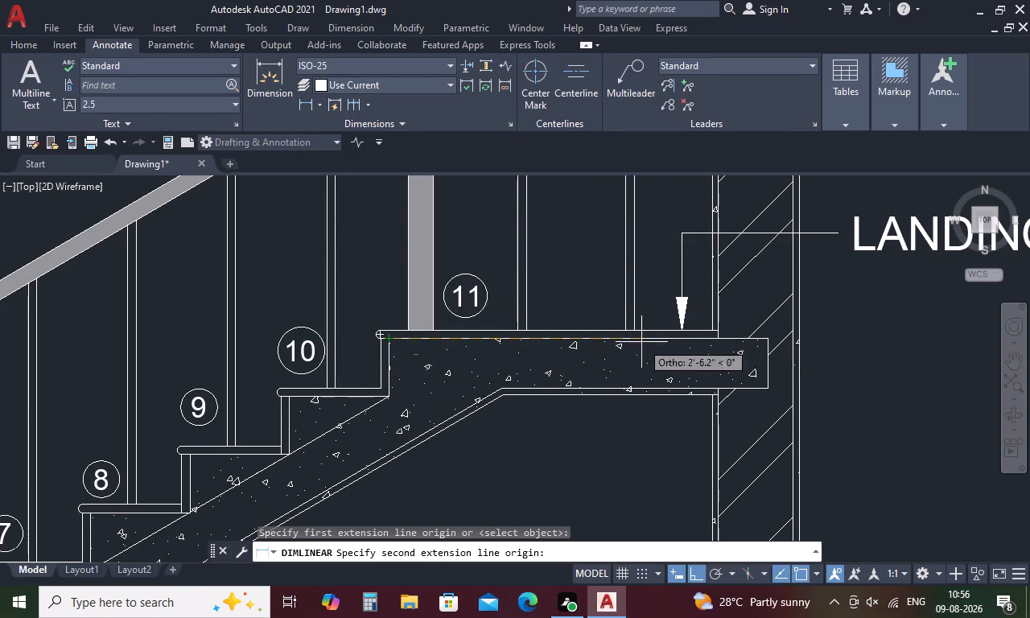
click(719, 340)
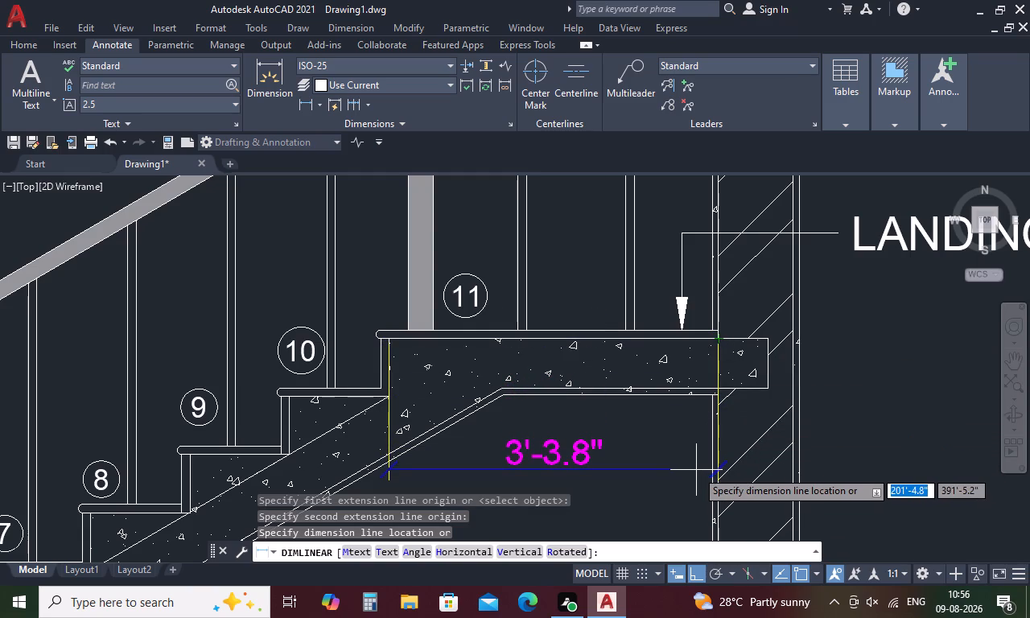
click(696, 470)
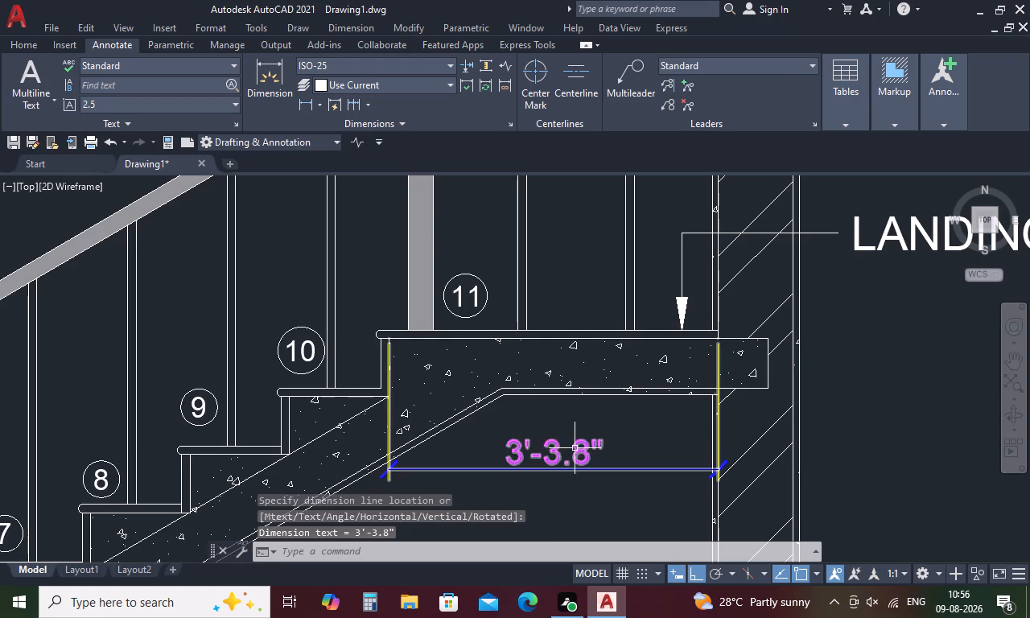
Replace the text of the landing dimension below the slab with 3'3".
double_click(575, 448)
click(583, 447)
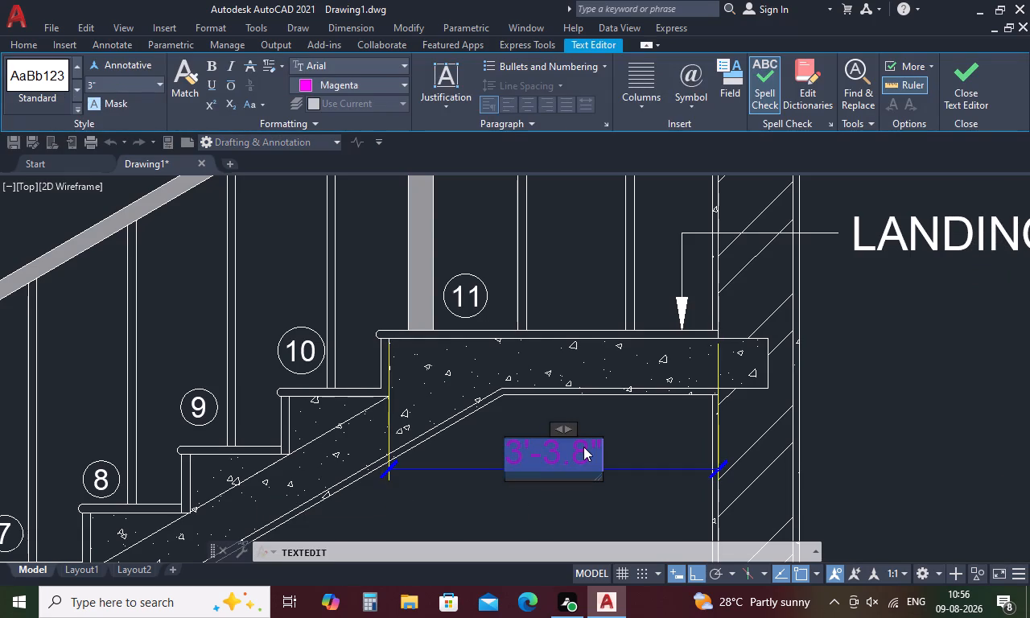
click(586, 449)
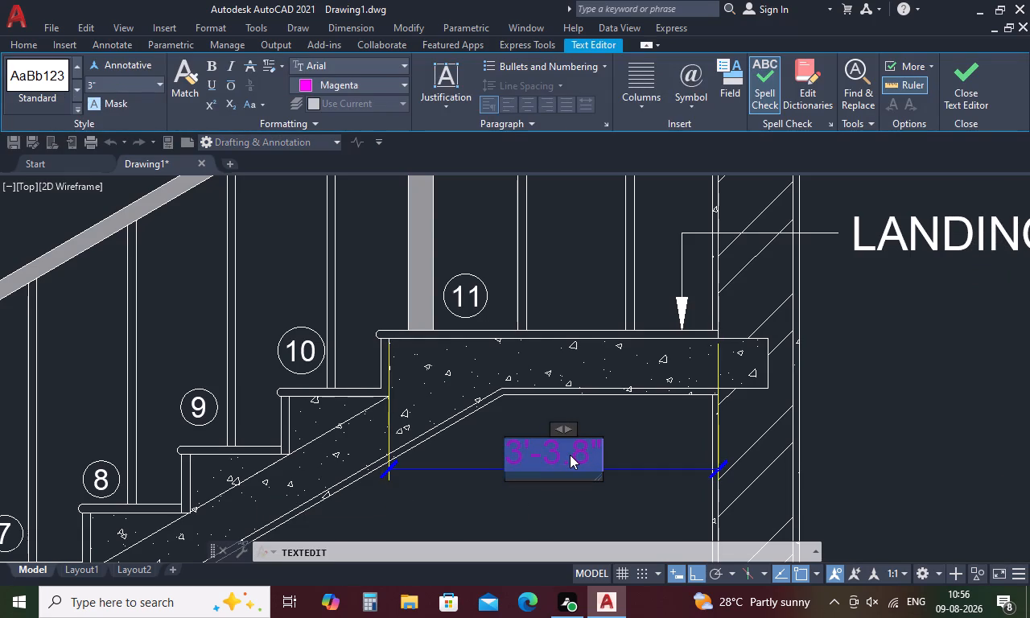
triple_click(570, 455)
scroll(568, 459, up, 4)
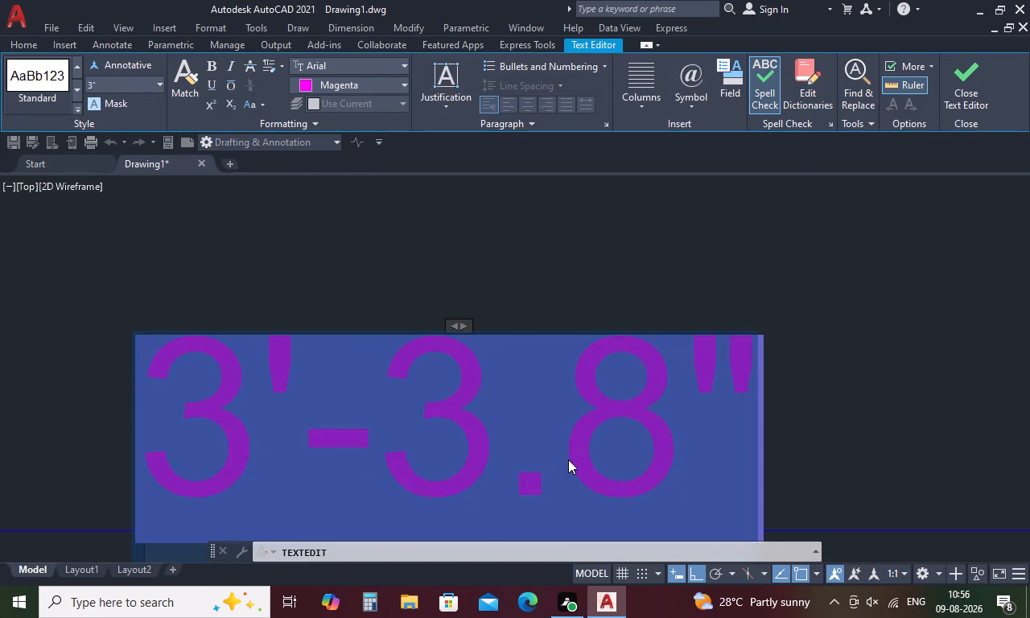
scroll(568, 459, down, 1)
key(space)
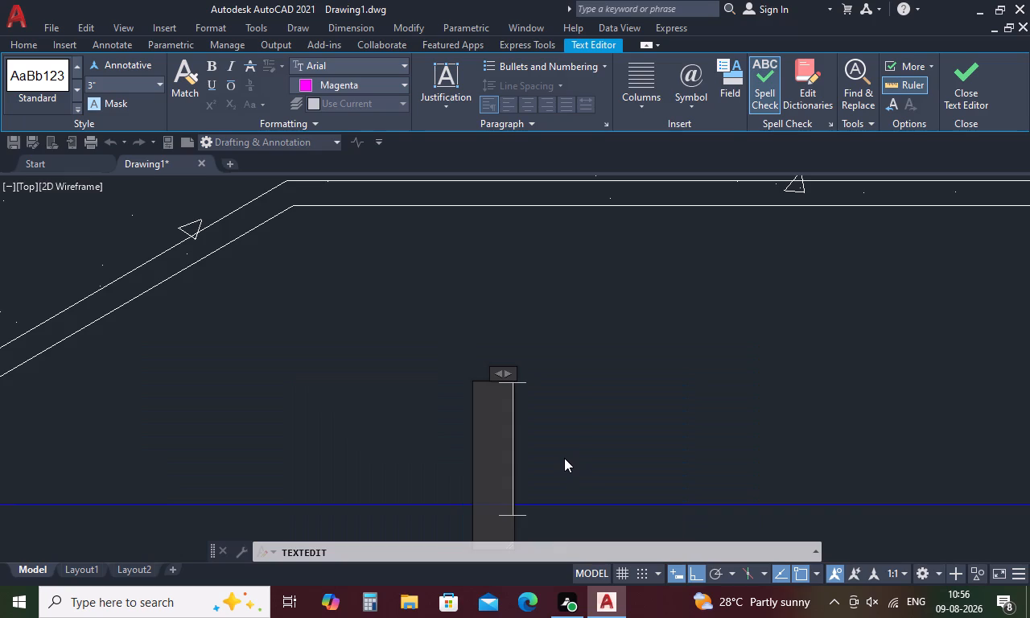
key(3)
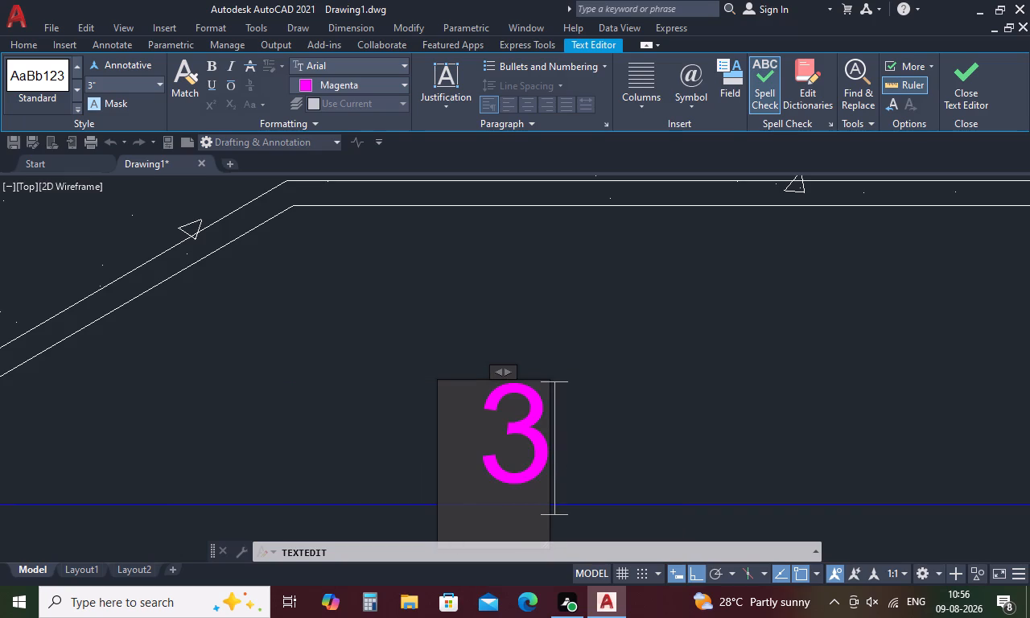
key(apostrophe)
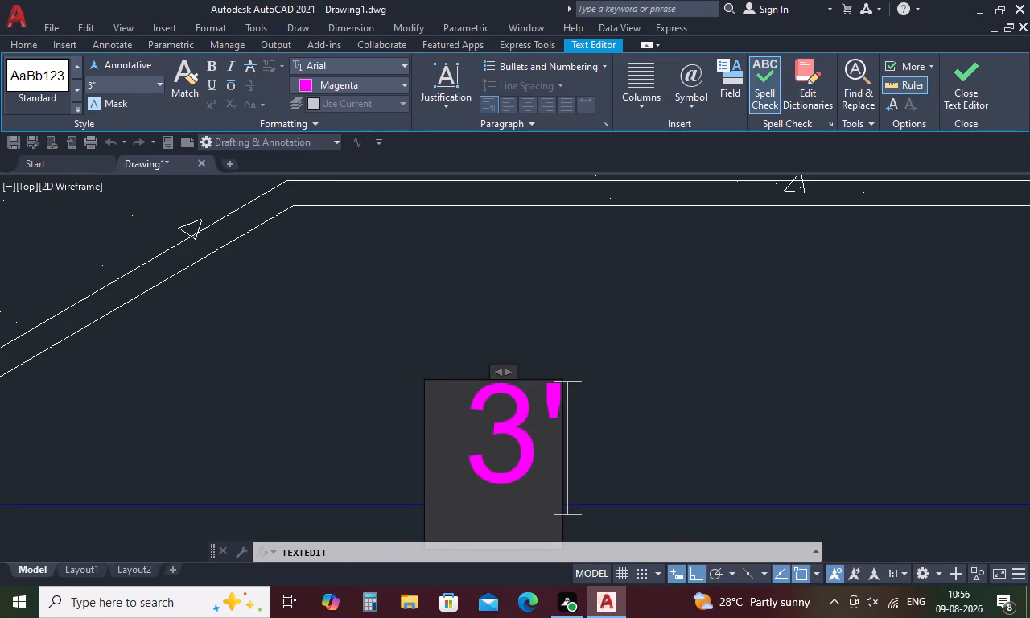
text(3")
click(657, 352)
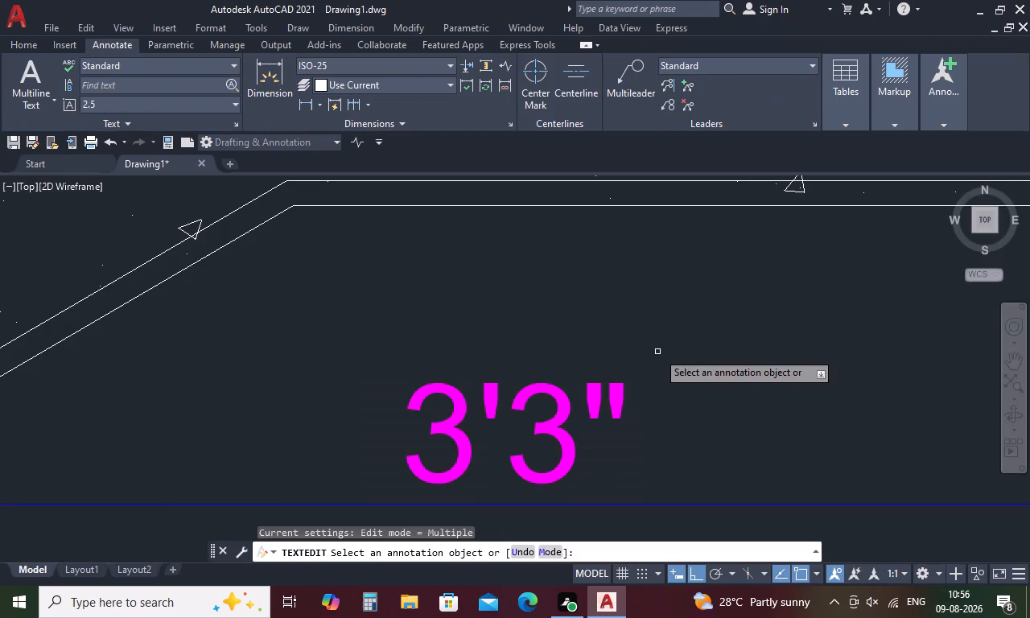
scroll(657, 352, down, 5)
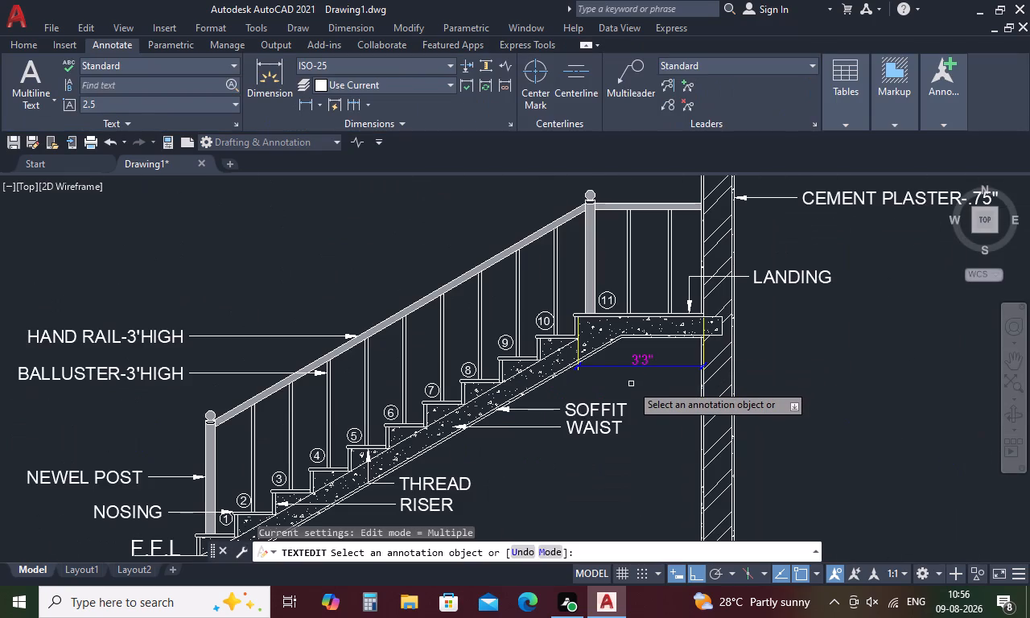
key(Escape)
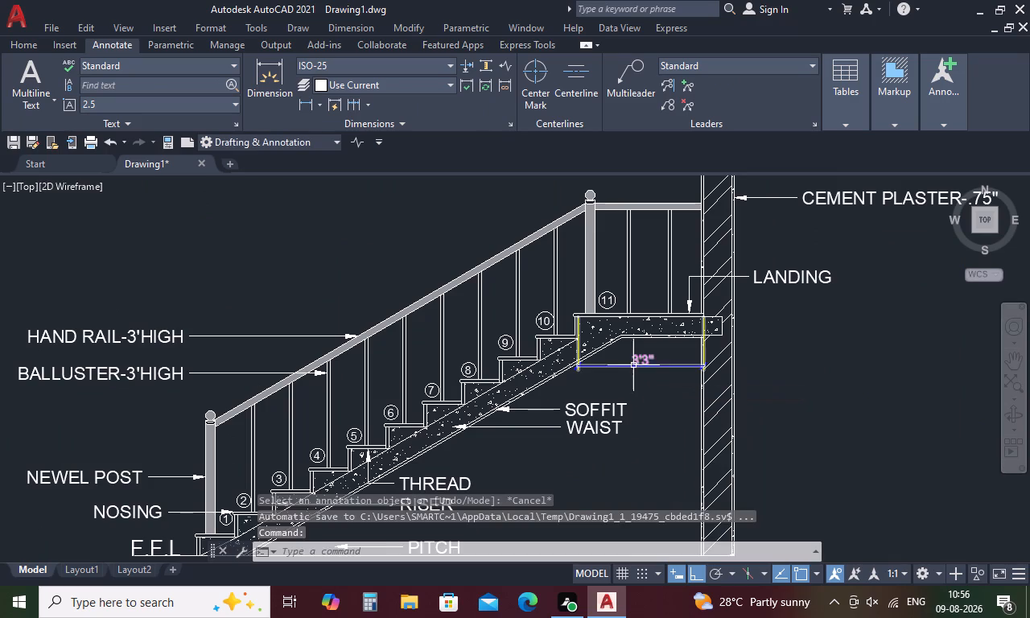
Insert a hyphen in the landing dimension's text so it reads 3'-3", and save the text change.
double_click(636, 360)
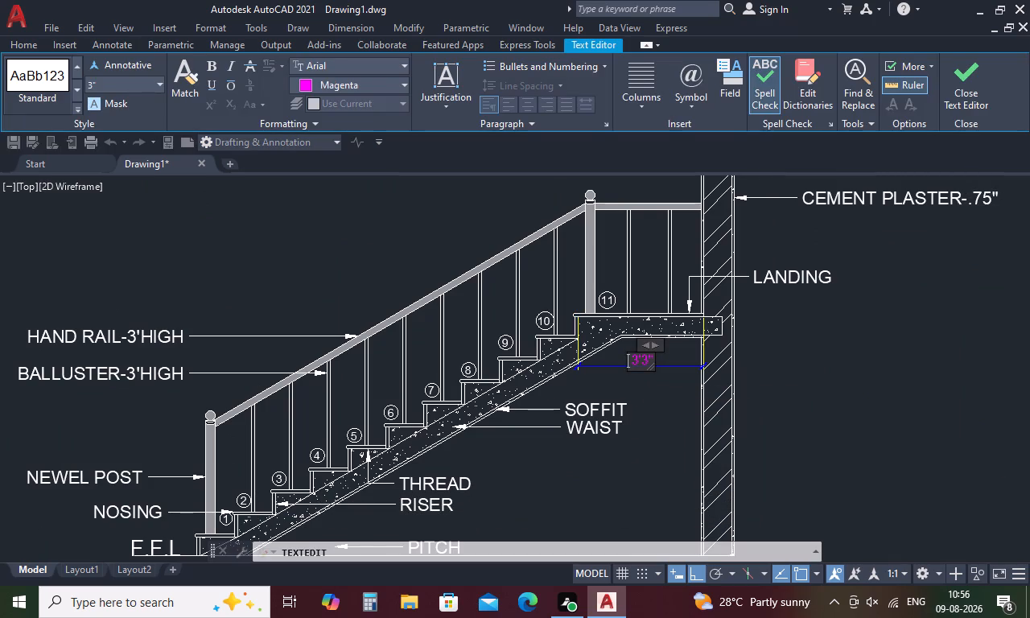
key(Right)
key(Right)
key(Right)
scroll(632, 360, up, 3)
key(minus)
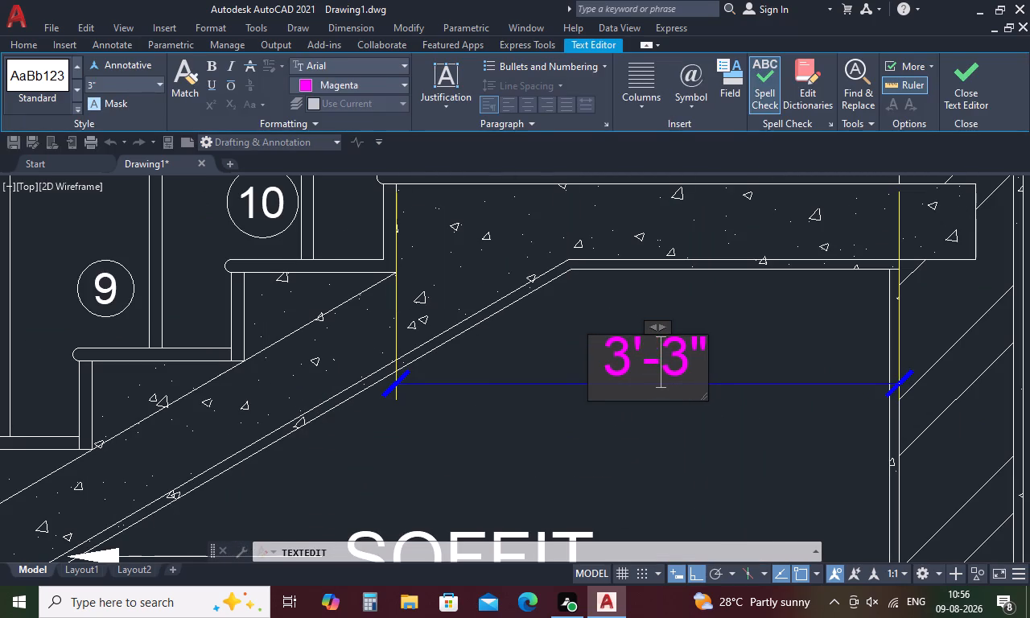
key(Escape)
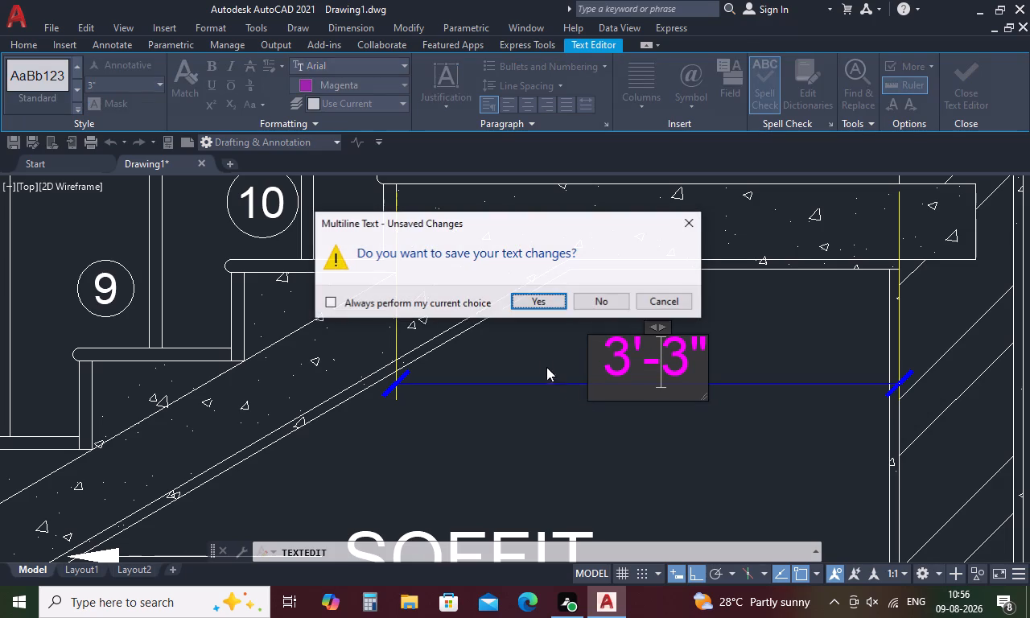
click(542, 302)
scroll(542, 302, down, 8)
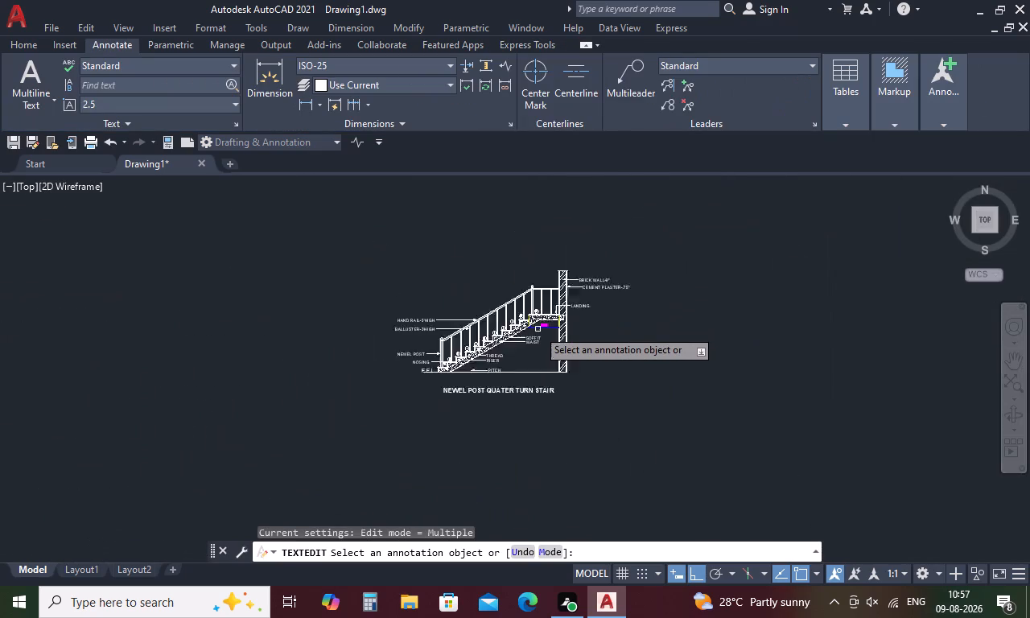
scroll(538, 329, down, 1)
scroll(538, 329, up, 4)
scroll(538, 329, down, 2)
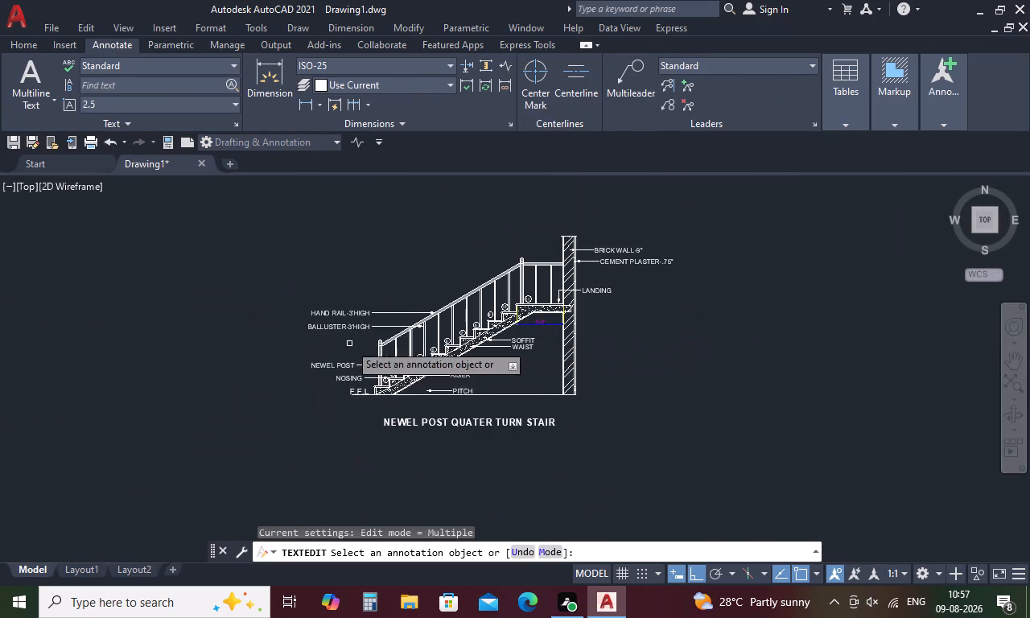
drag(299, 255, 312, 434)
key(Escape)
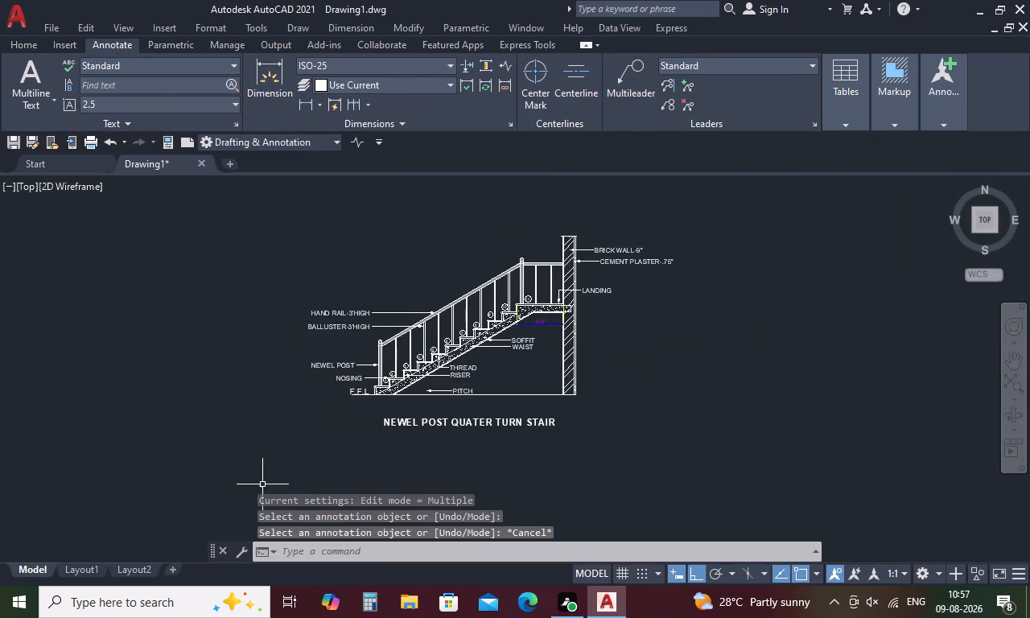
Add a new layout to the drawing alongside Layout1 and Layout2.
click(129, 563)
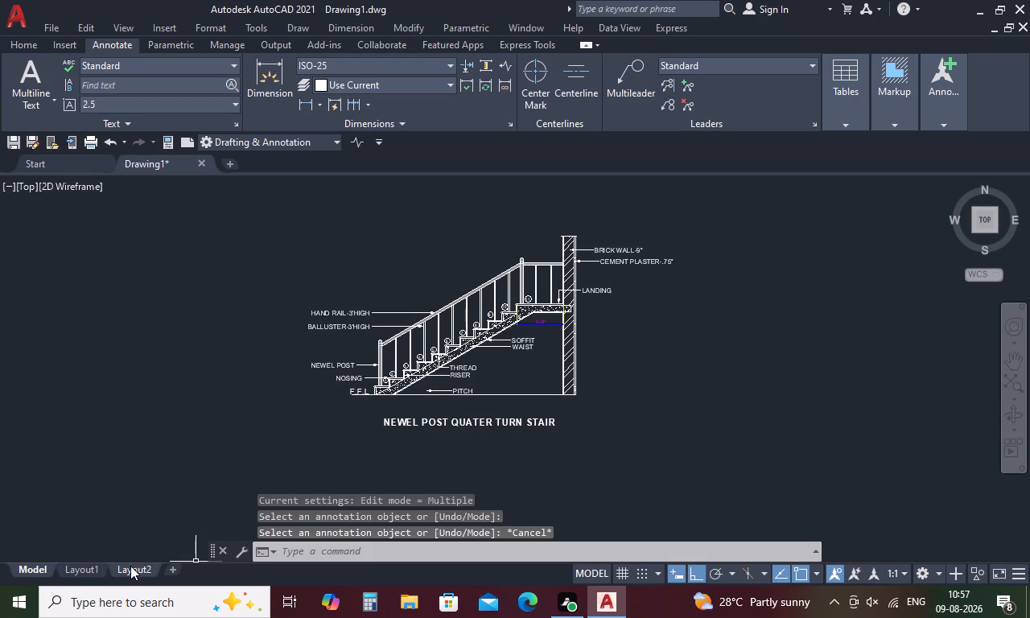
click(130, 566)
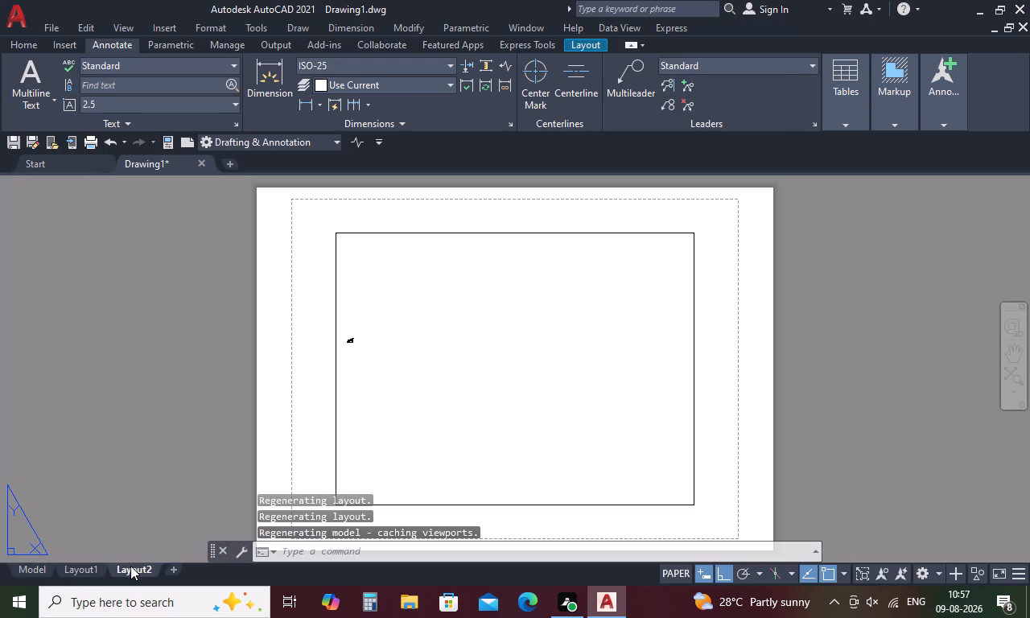
click(85, 570)
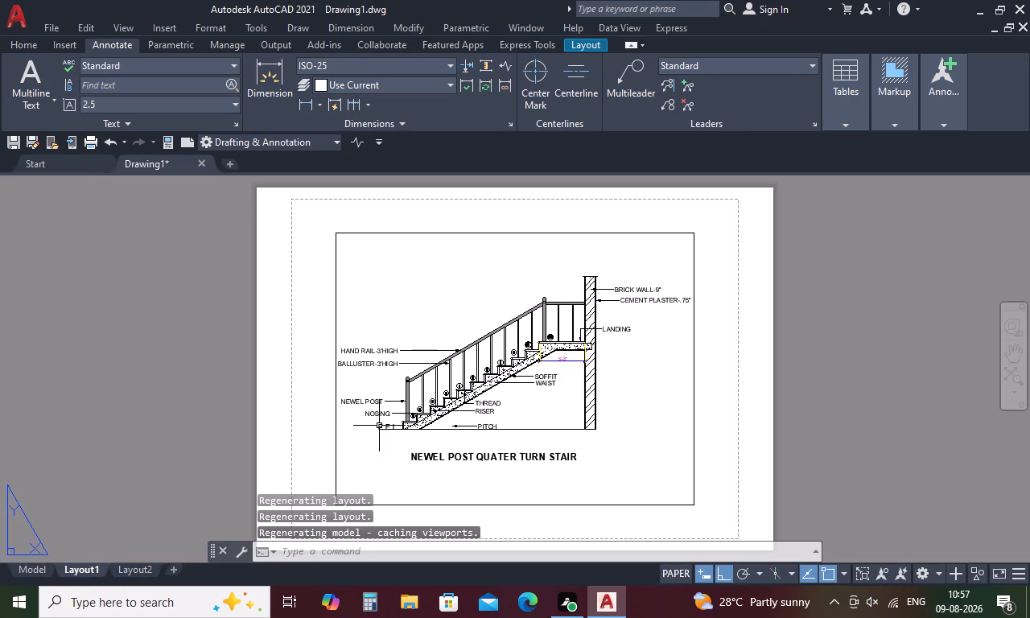
click(171, 566)
click(176, 567)
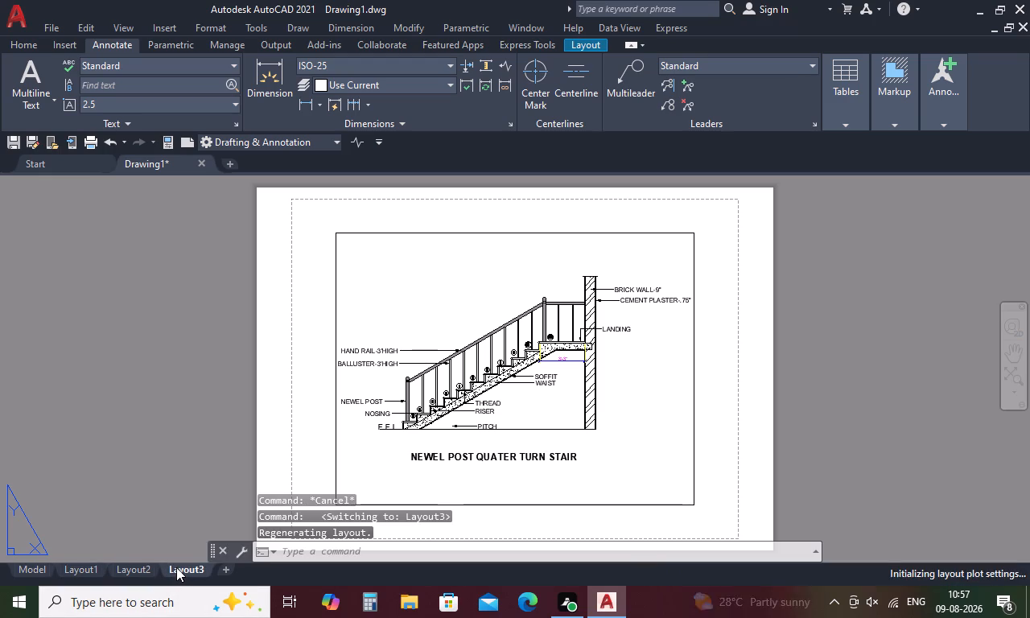
Examine how the staircase section is placed and scaled on the sheets of Layout2 and Layout1.
click(139, 569)
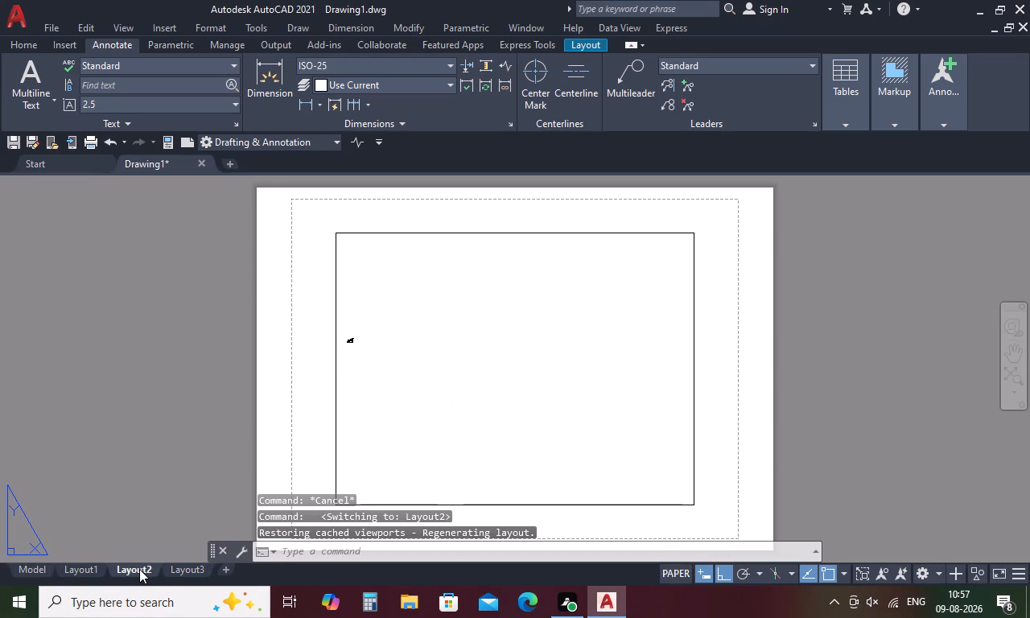
scroll(326, 353, up, 4)
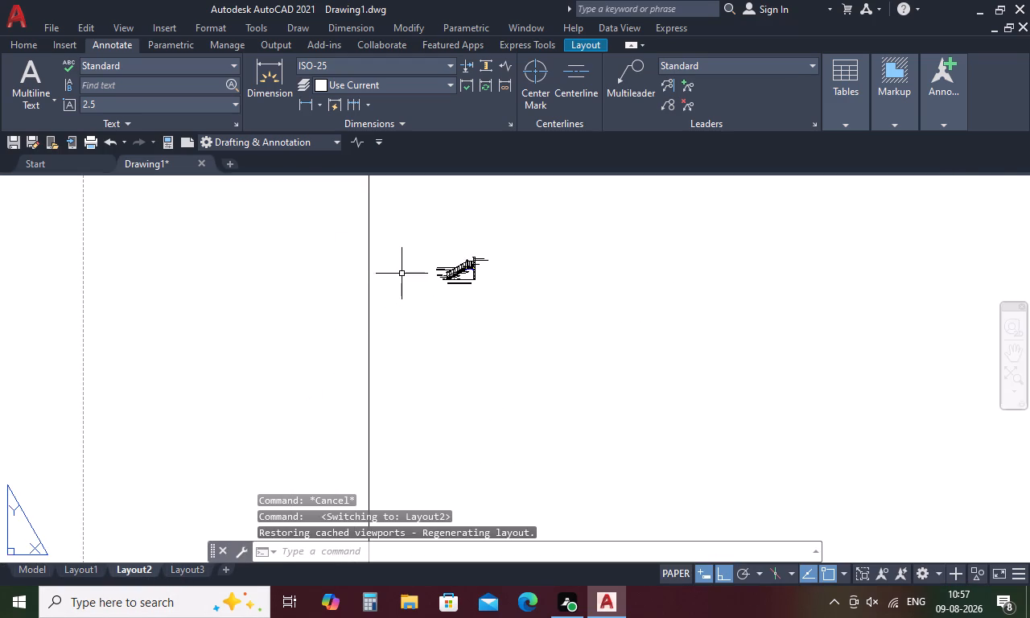
scroll(404, 273, up, 5)
middle_drag(409, 276, 53, 334)
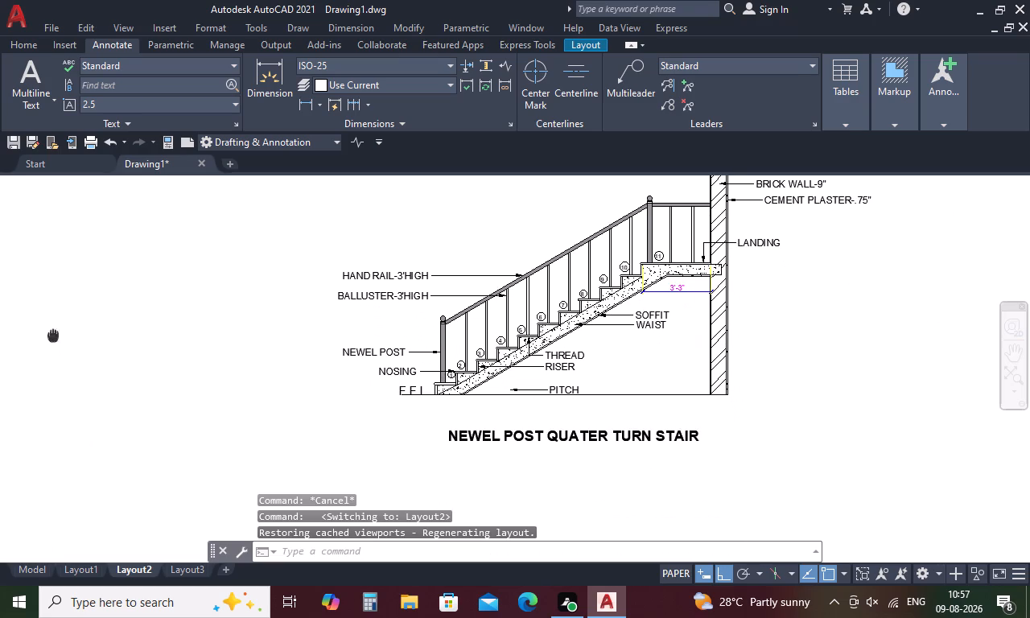
middle_drag(531, 277, 431, 422)
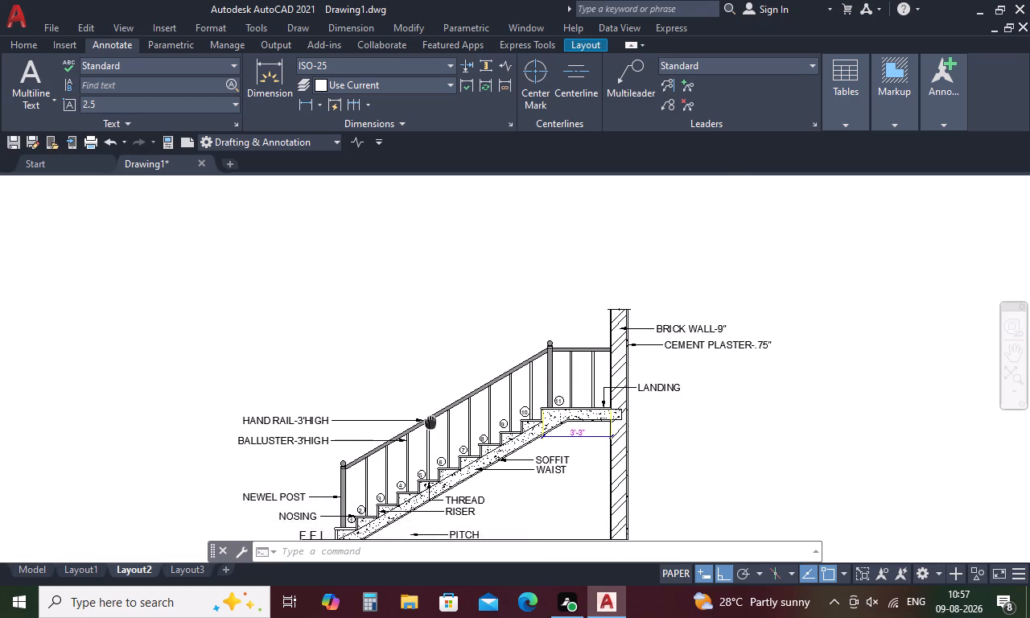
middle_drag(431, 422, 413, 351)
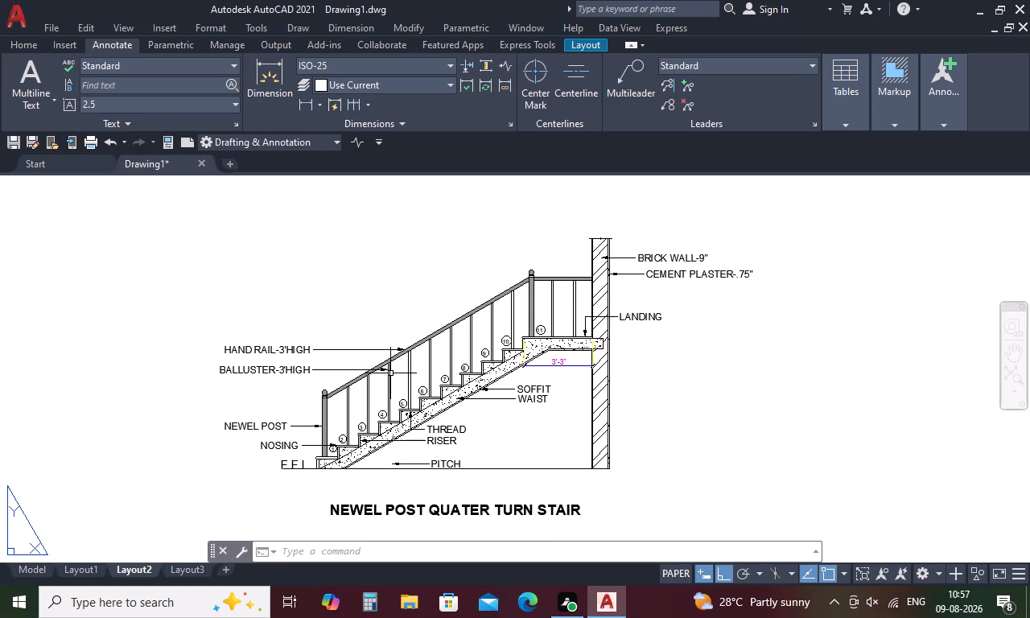
scroll(390, 373, down, 1)
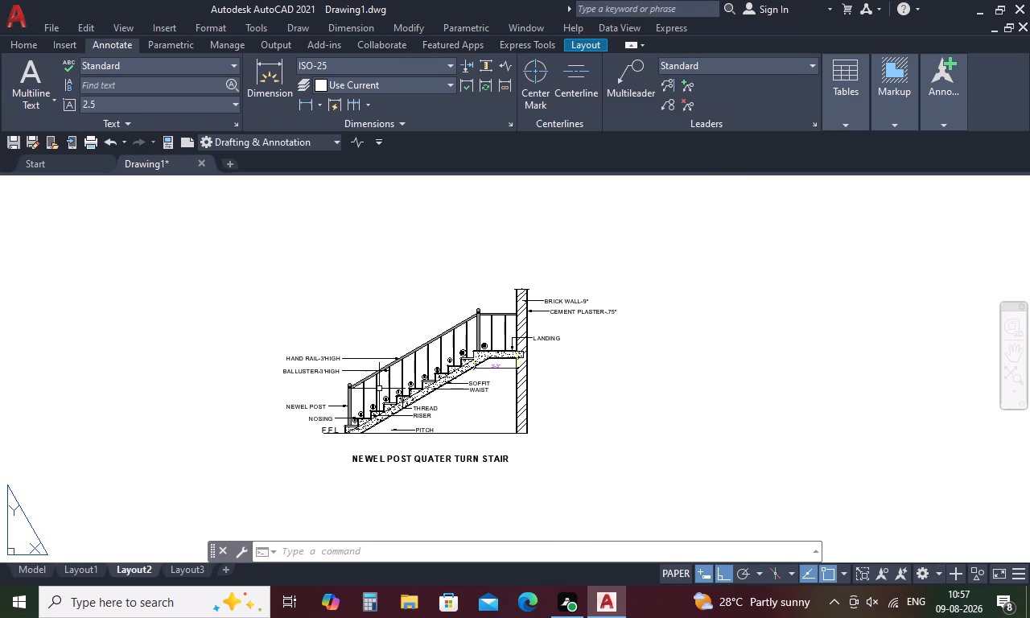
scroll(379, 389, down, 4)
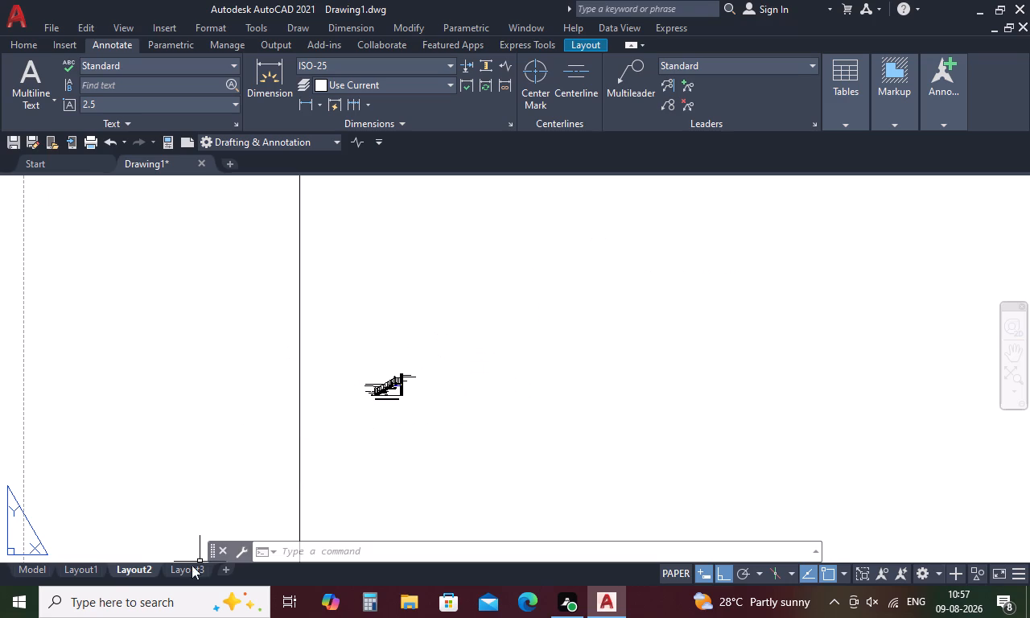
click(91, 566)
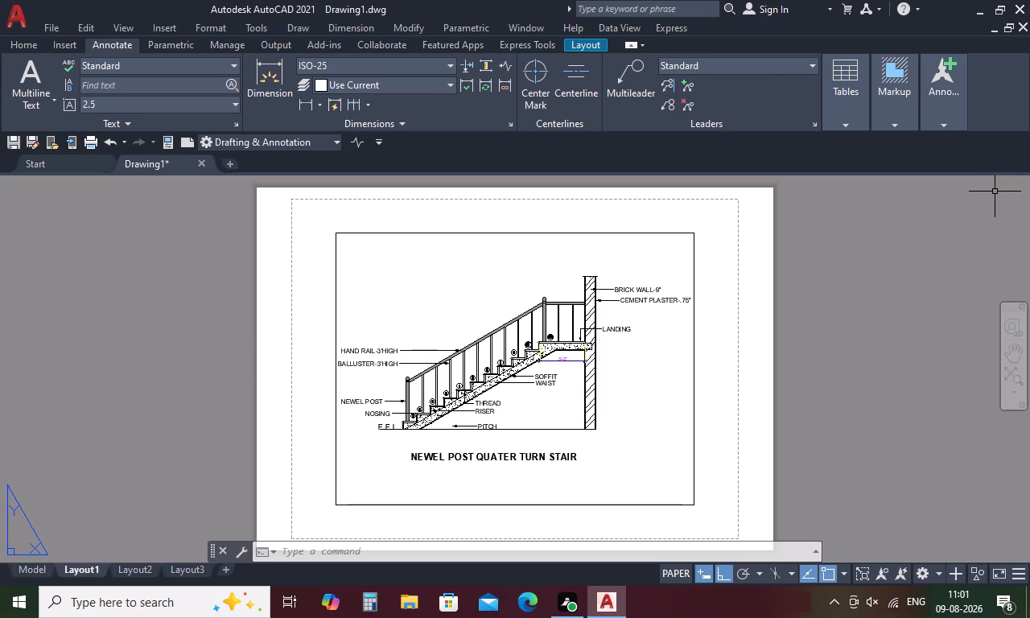
scroll(995, 192, up, 1)
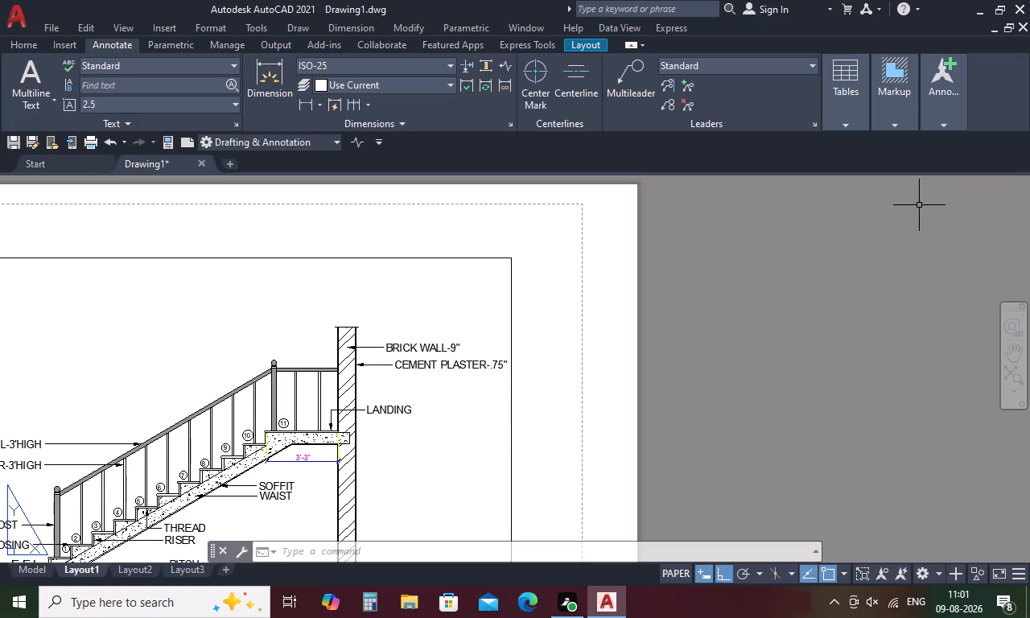
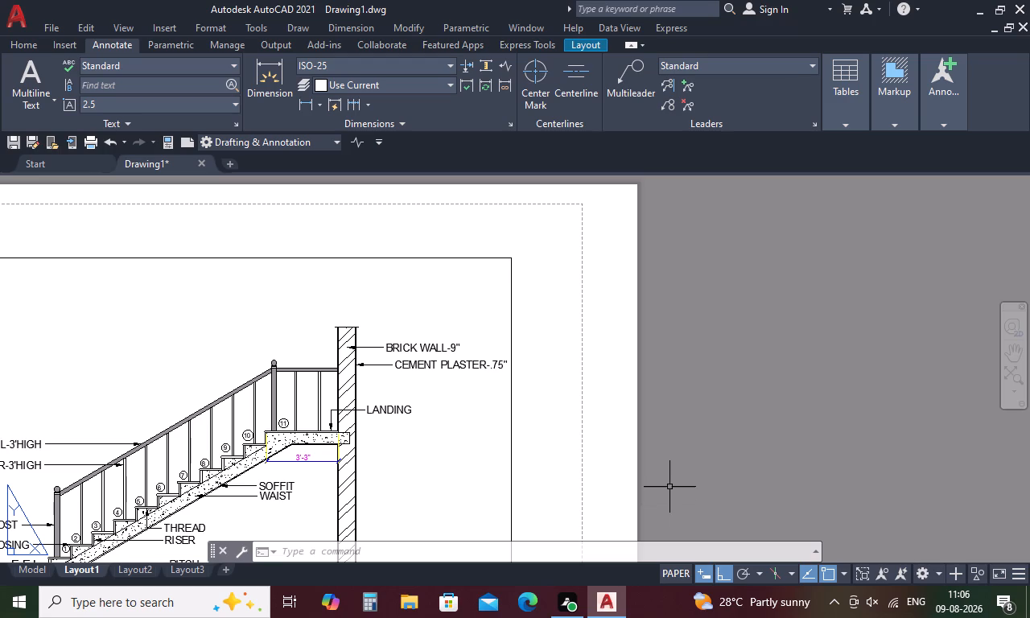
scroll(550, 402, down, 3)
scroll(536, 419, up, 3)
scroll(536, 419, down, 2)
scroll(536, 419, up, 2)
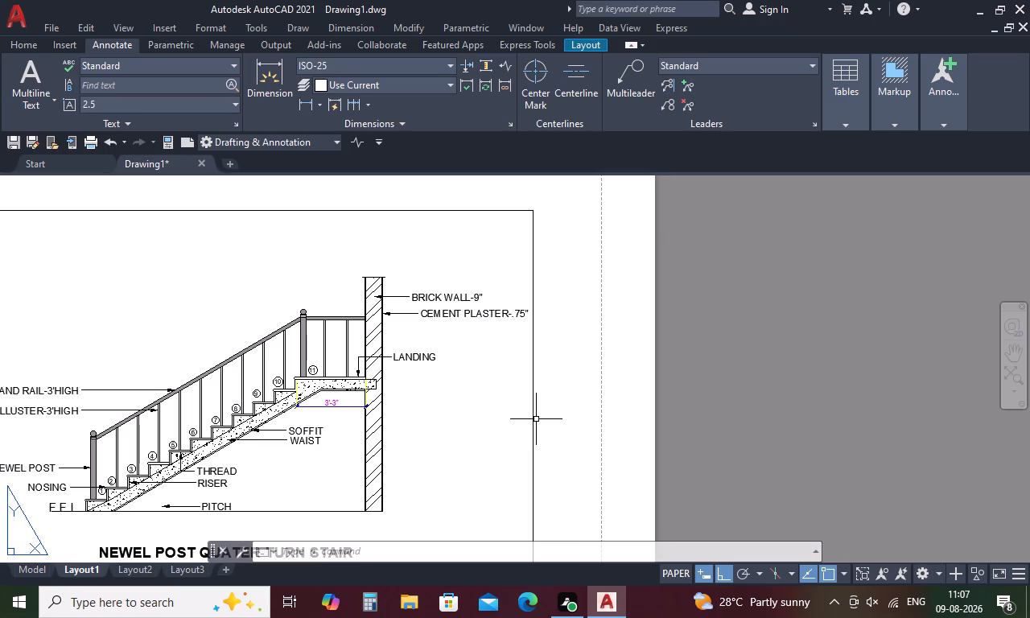
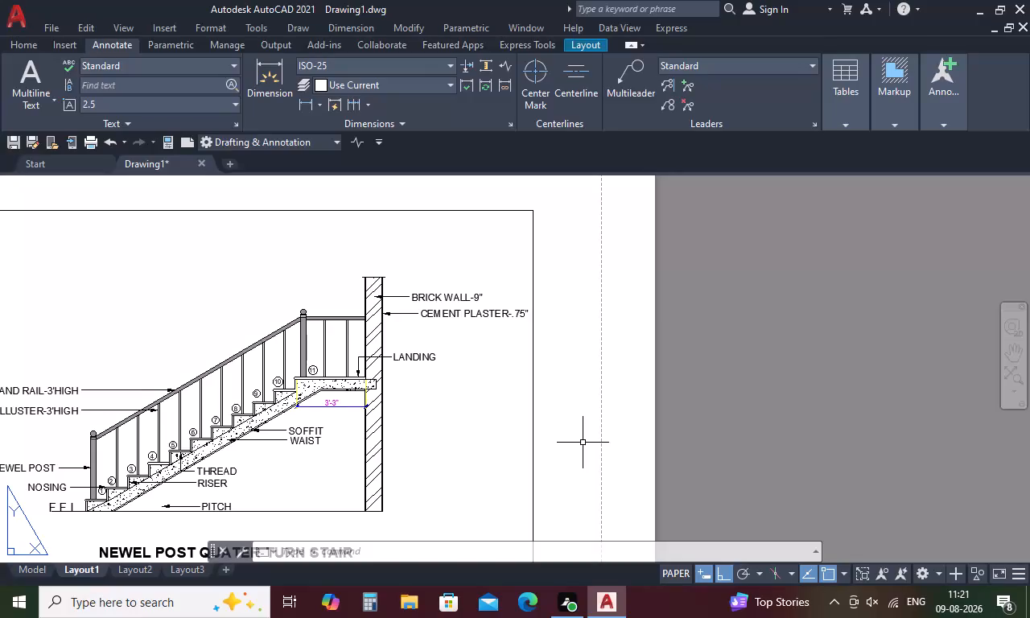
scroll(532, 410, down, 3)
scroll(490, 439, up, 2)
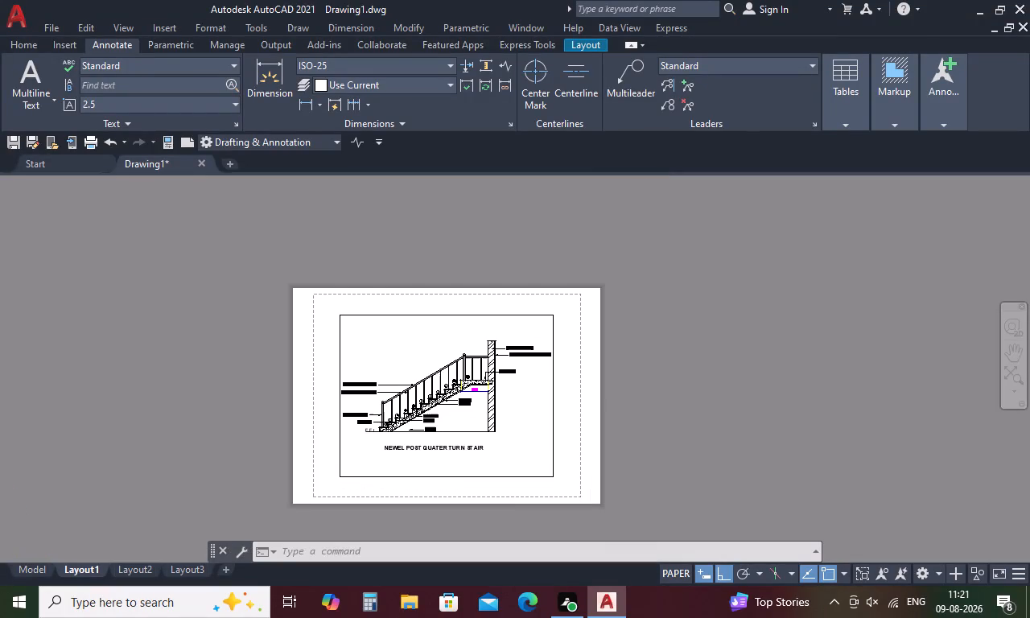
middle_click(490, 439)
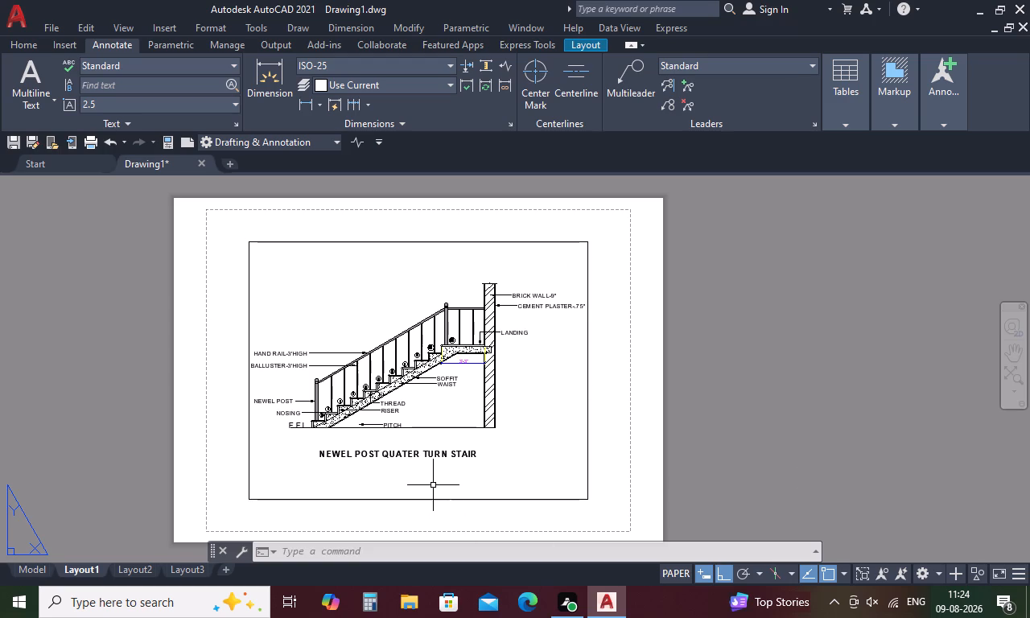
Save the drawing as NEWEL POST QUATER TURN STAIR CASE in the Desktop's New folder.
key(ctrl+s)
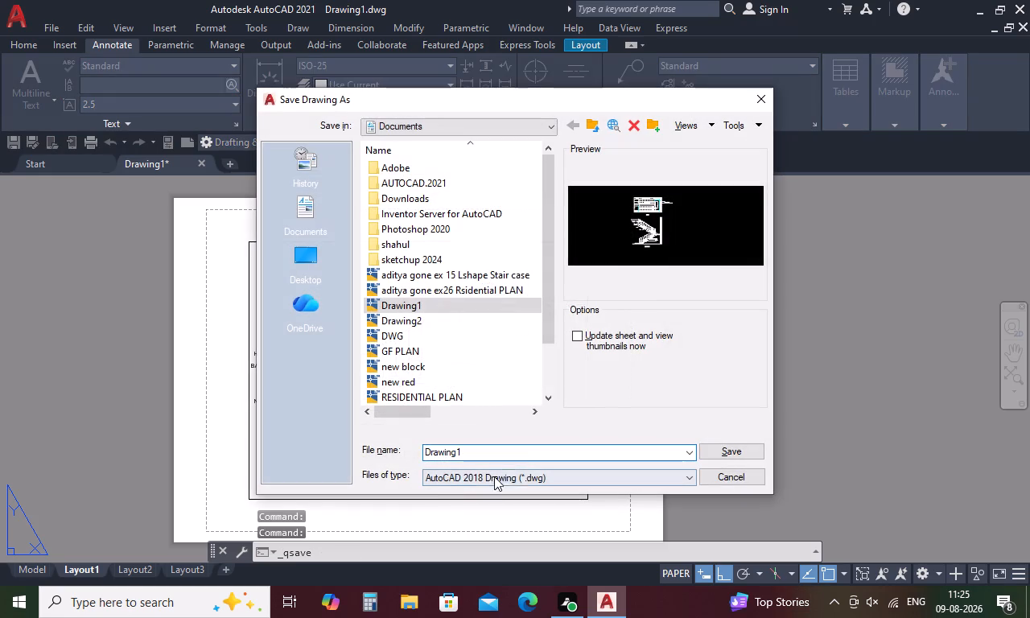
click(505, 458)
key(BackSpace)
key(BackSpace)
key(BackSpace)
key(BackSpace)
key(BackSpace)
key(BackSpace)
key(BackSpace)
key(BackSpace)
key(BackSpace)
key(BackSpace)
key(BackSpace)
key(BackSpace)
key(BackSpace)
key(BackSpace)
key(BackSpace)
key(BackSpace)
key(BackSpace)
key(BackSpace)
key(BackSpace)
key(BackSpace)
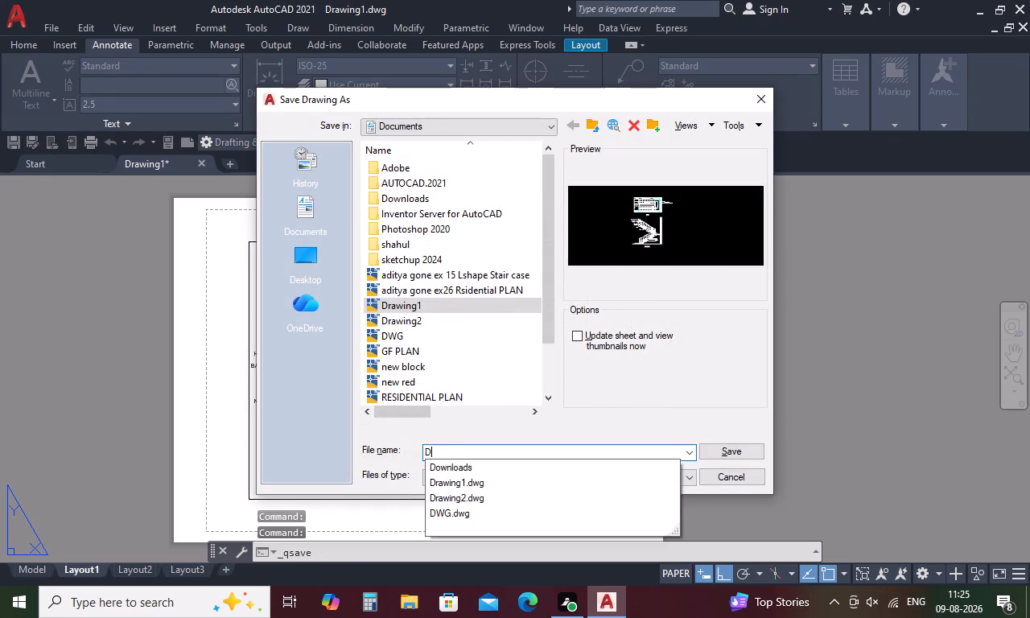
key(n)
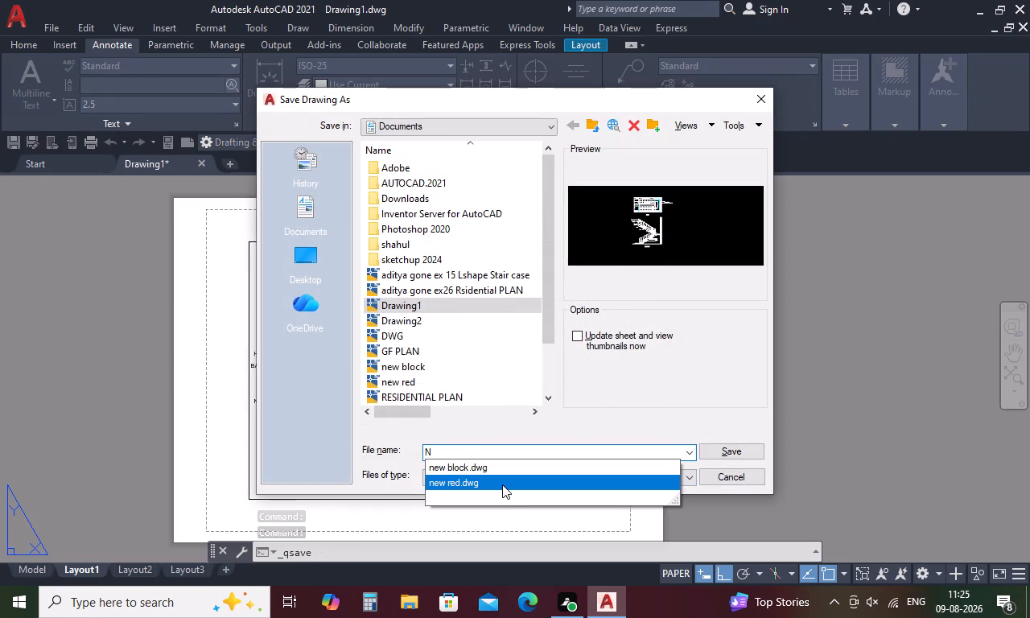
text(EWEL PO)
text(ST HALF)
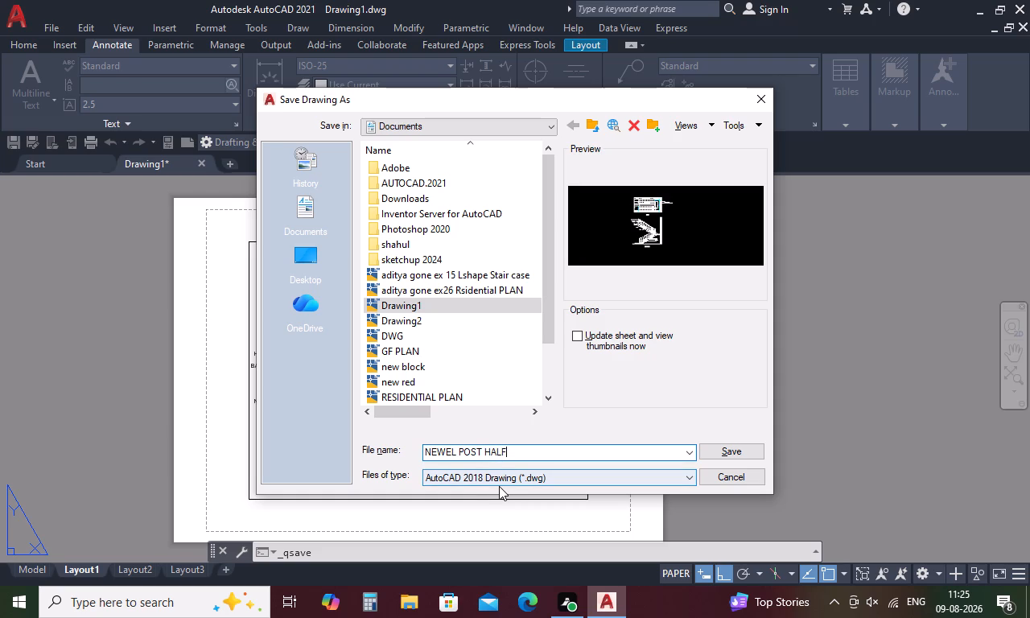
key(BackSpace)
key(BackSpace)
key(BackSpace)
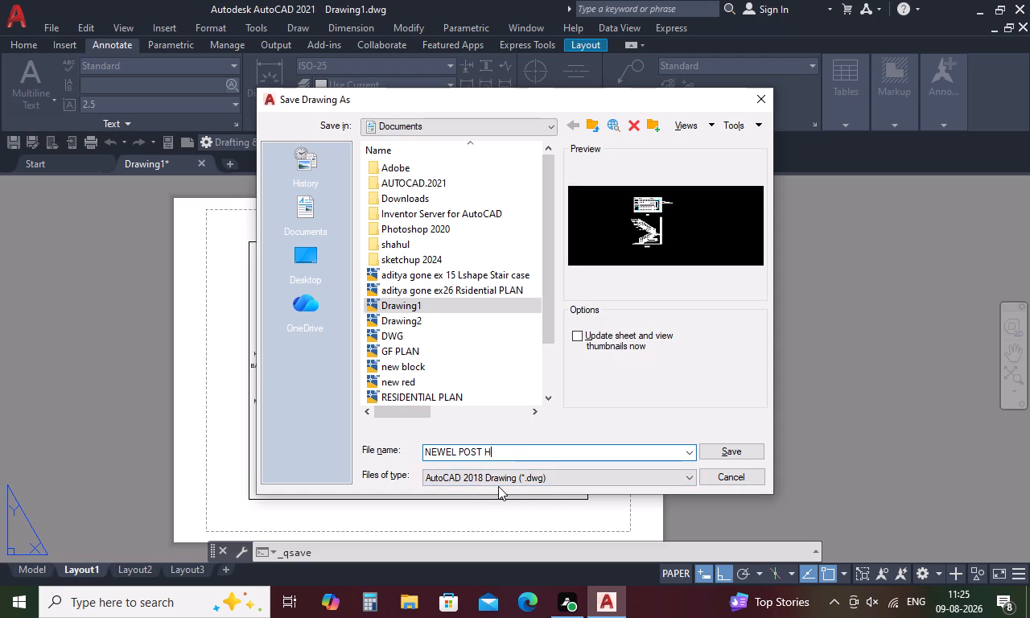
key(BackSpace)
text(QUATER TURN)
key(space)
text(ST)
text(AI)
text(R CASE)
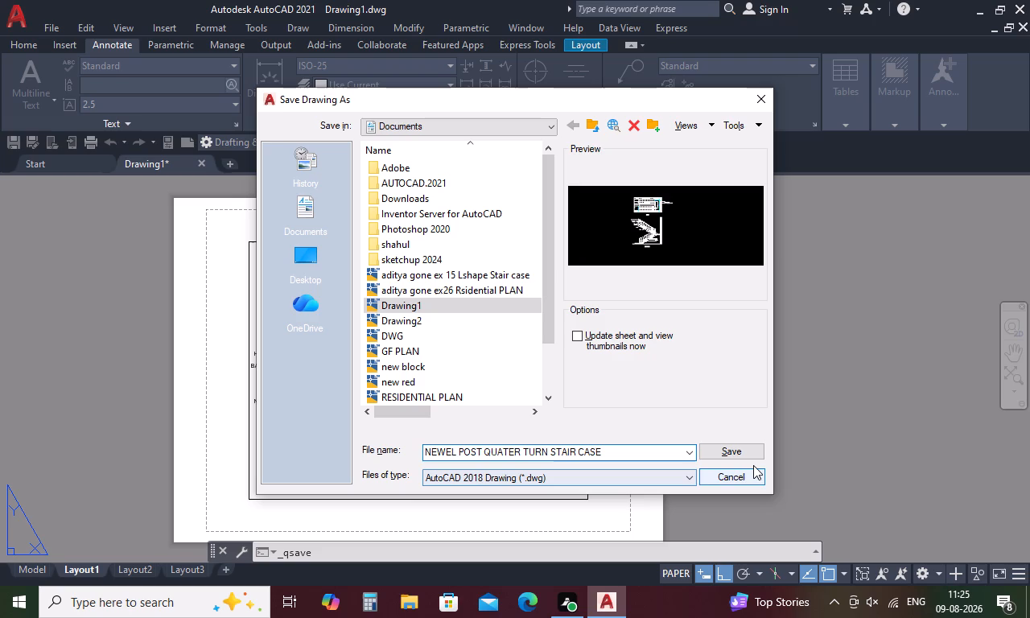
click(304, 256)
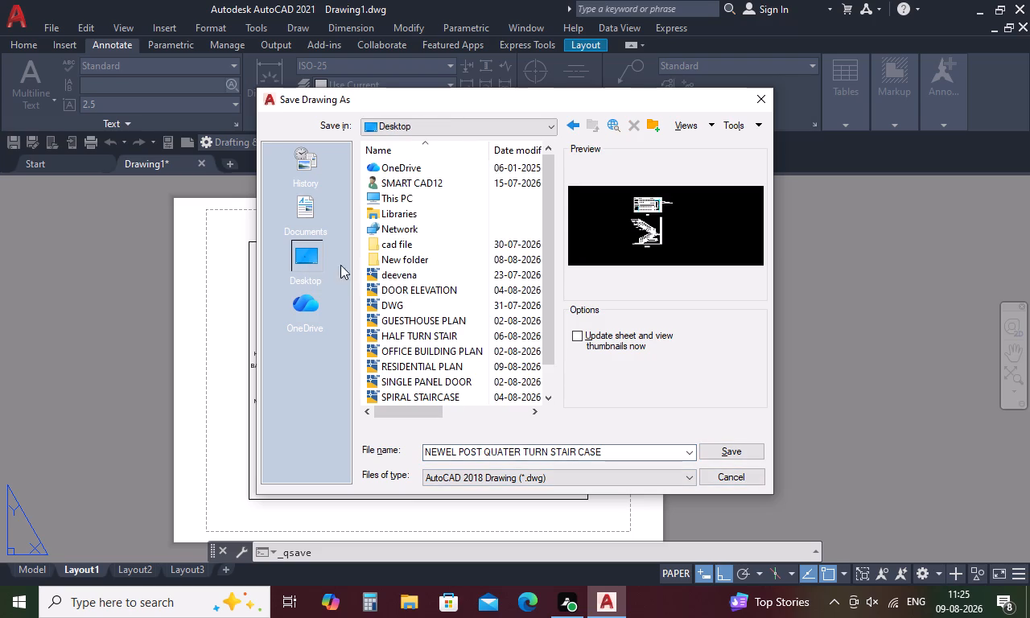
double_click(399, 260)
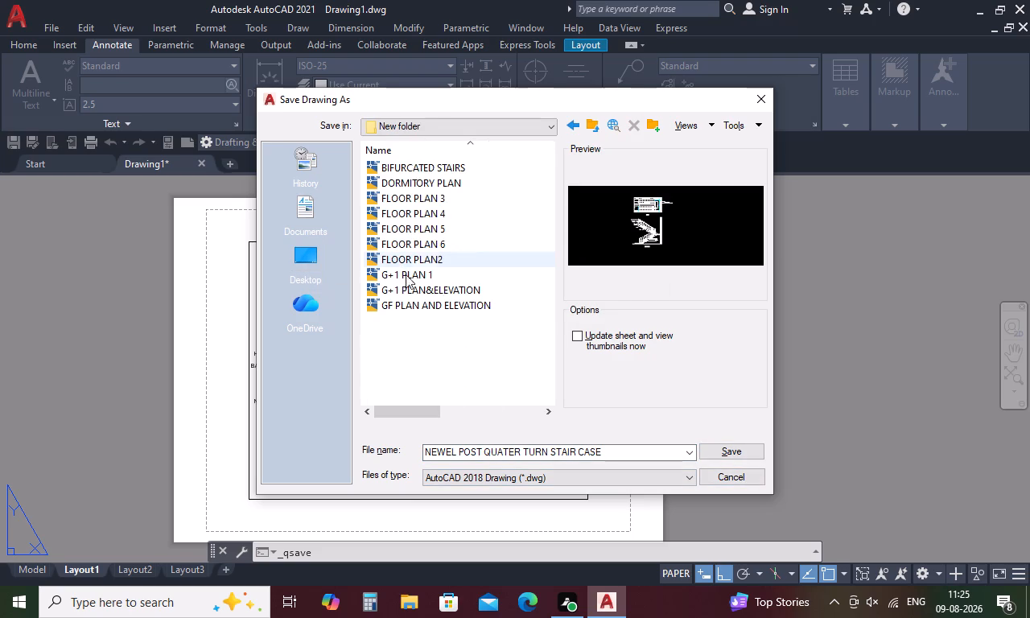
click(753, 440)
double_click(756, 445)
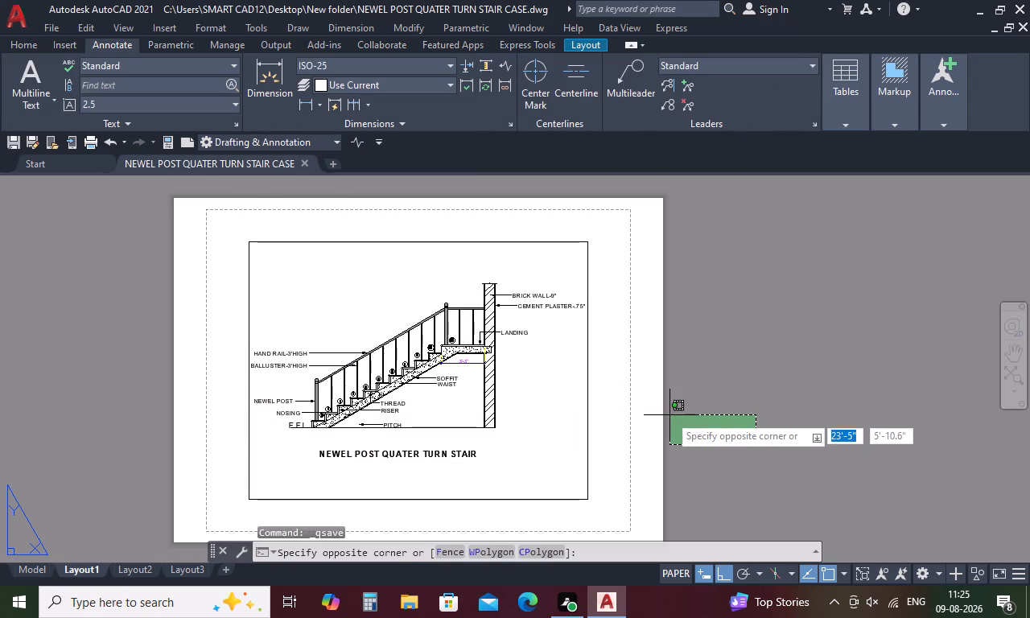
click(669, 415)
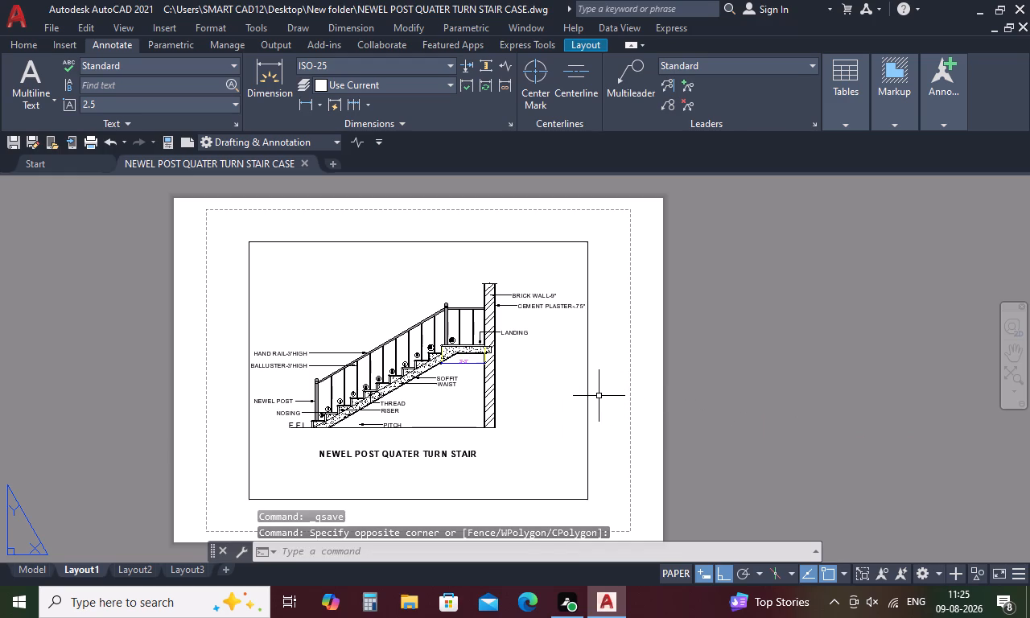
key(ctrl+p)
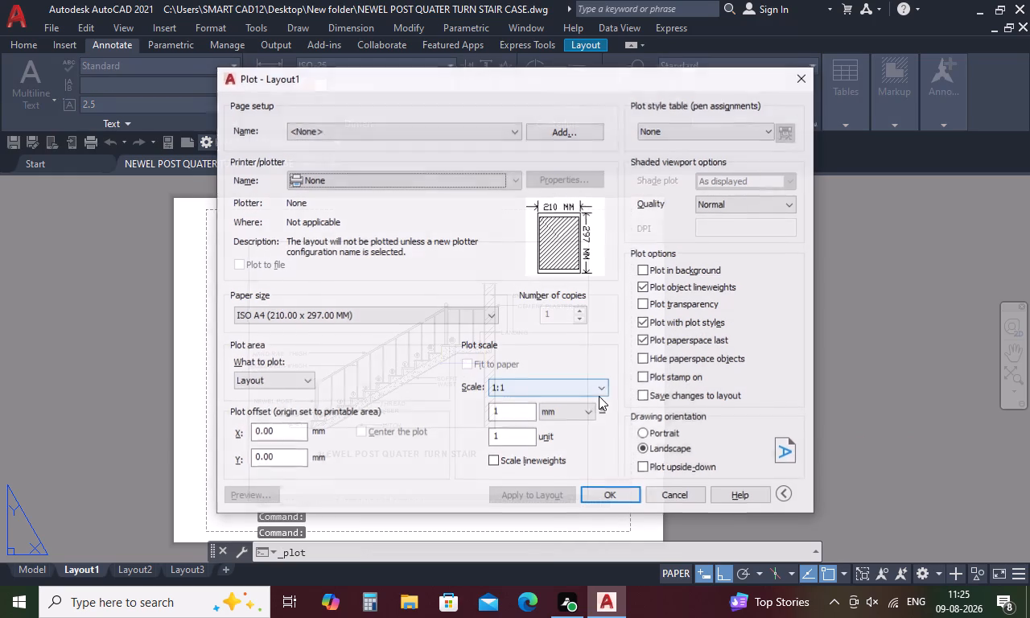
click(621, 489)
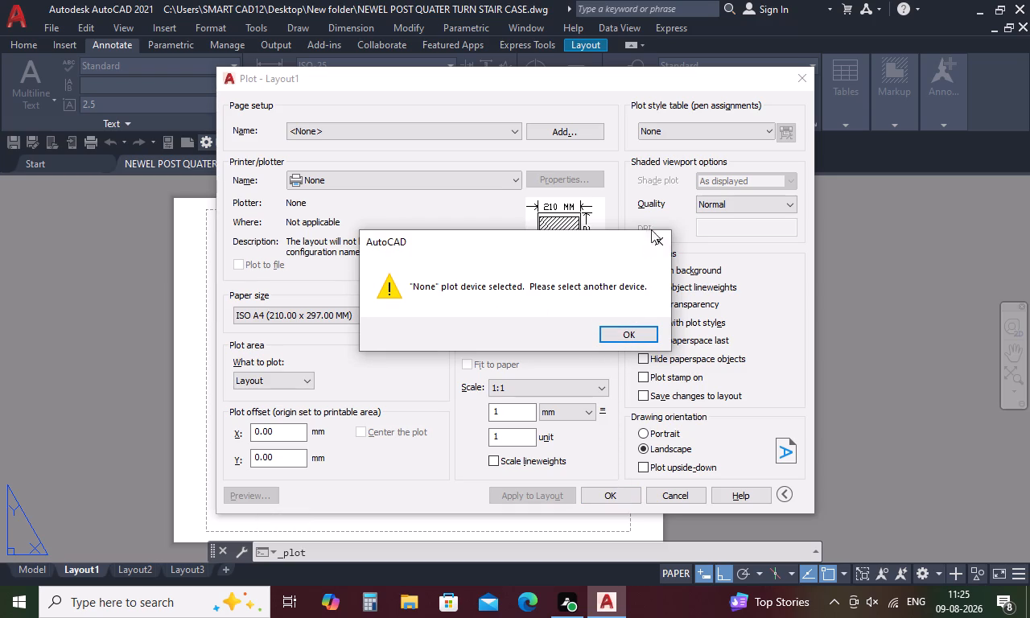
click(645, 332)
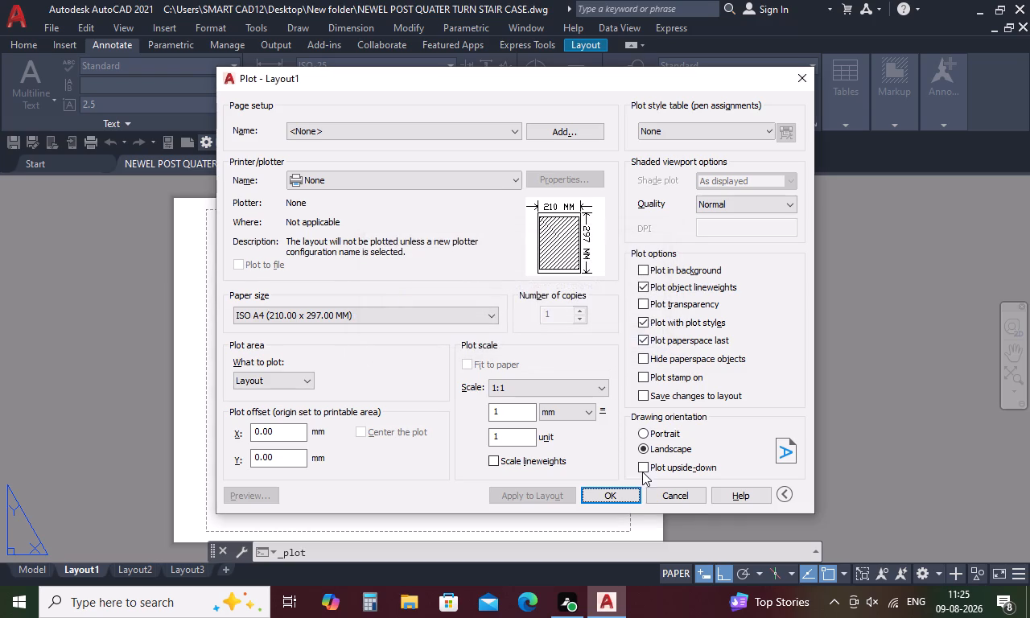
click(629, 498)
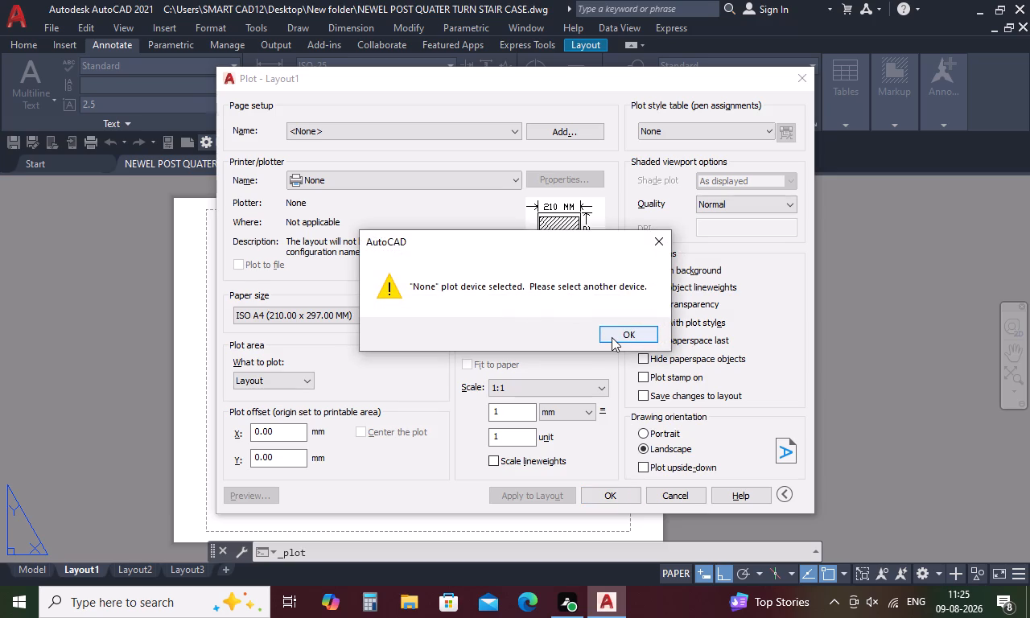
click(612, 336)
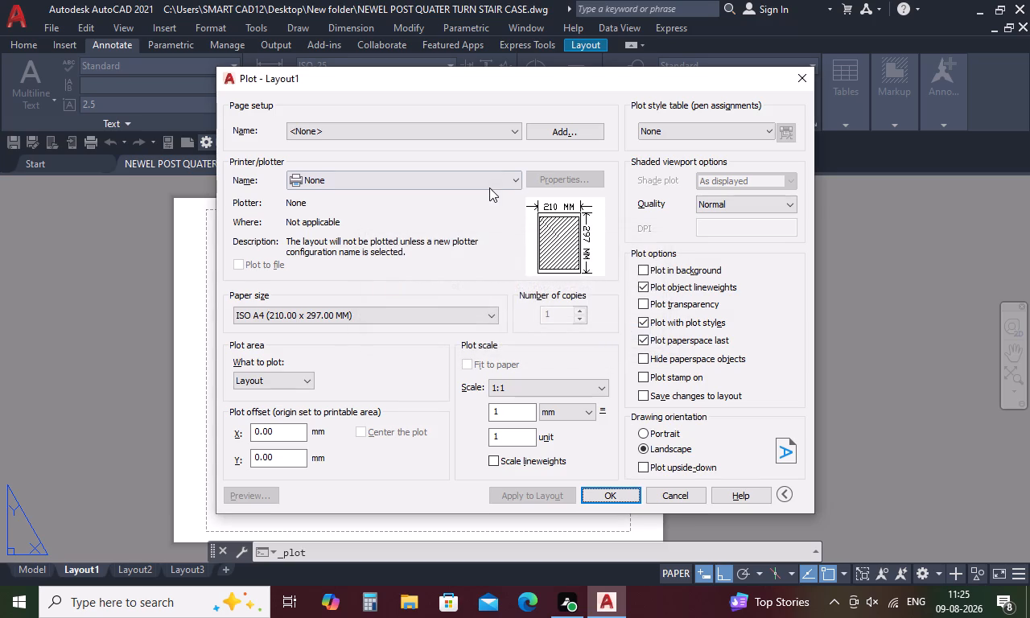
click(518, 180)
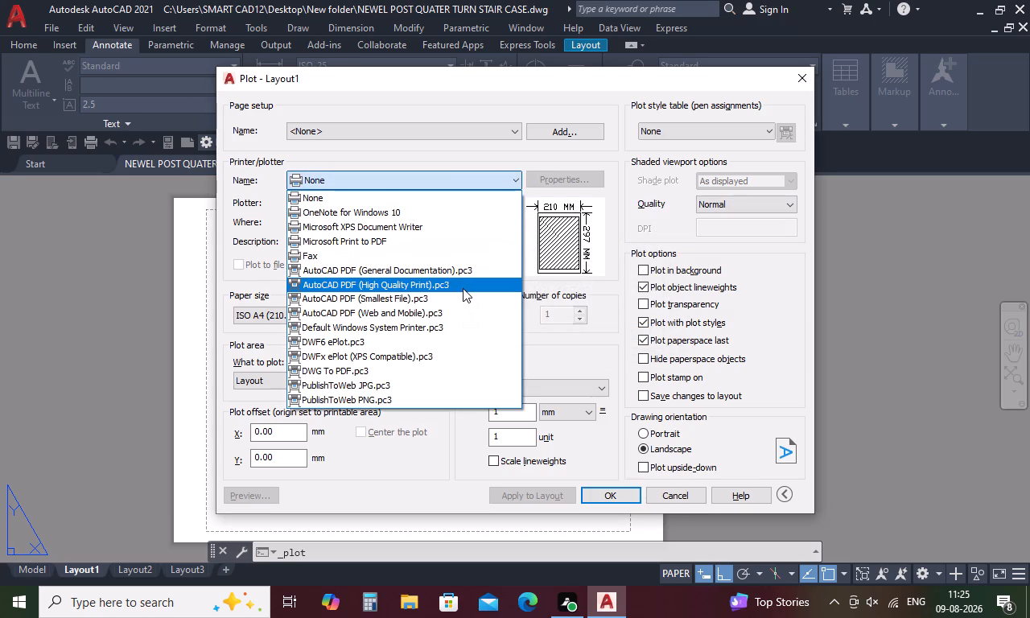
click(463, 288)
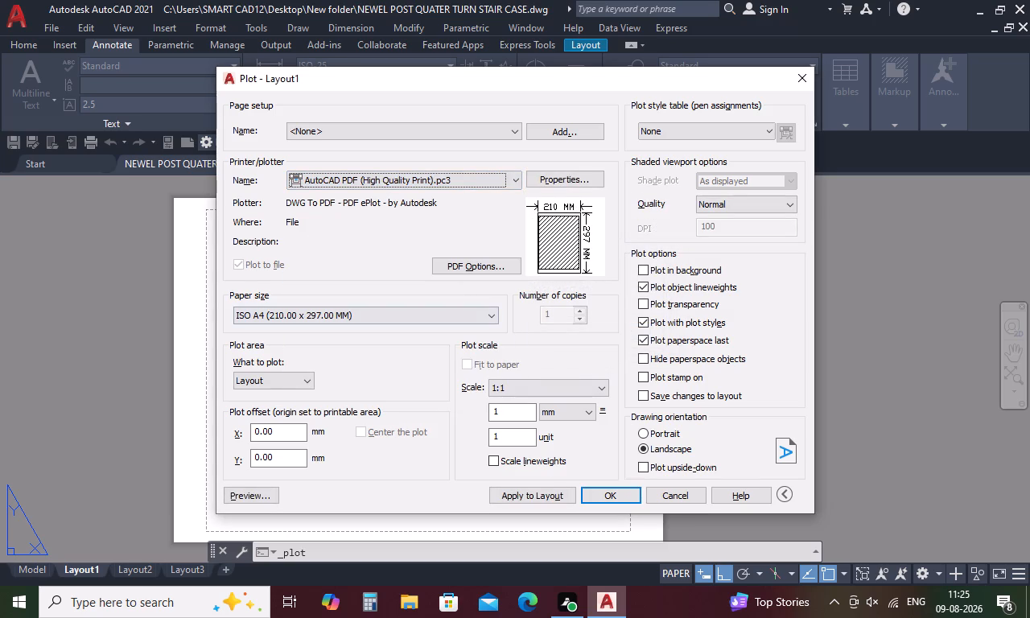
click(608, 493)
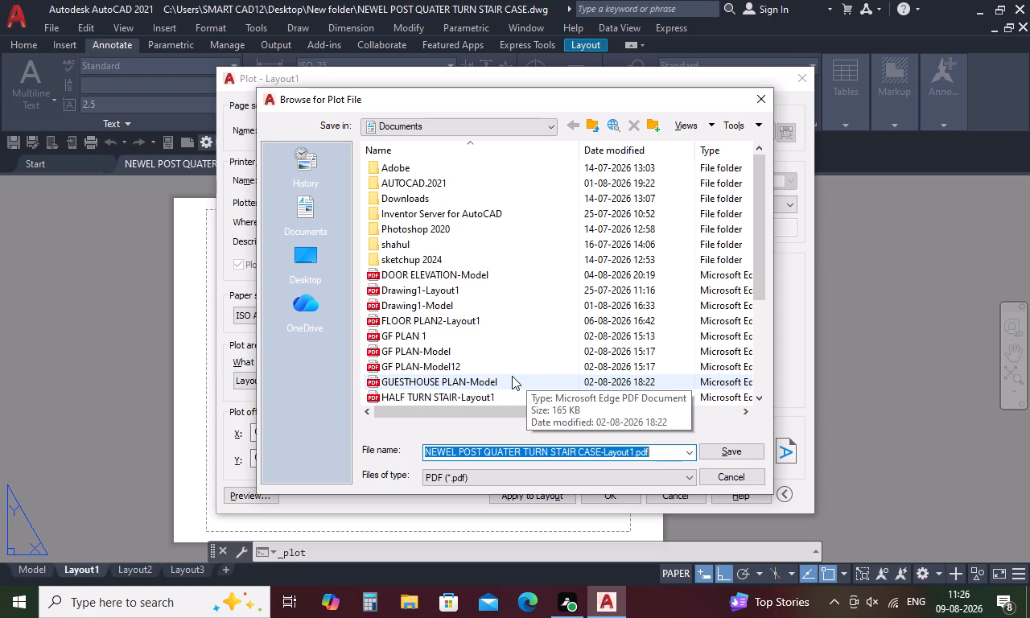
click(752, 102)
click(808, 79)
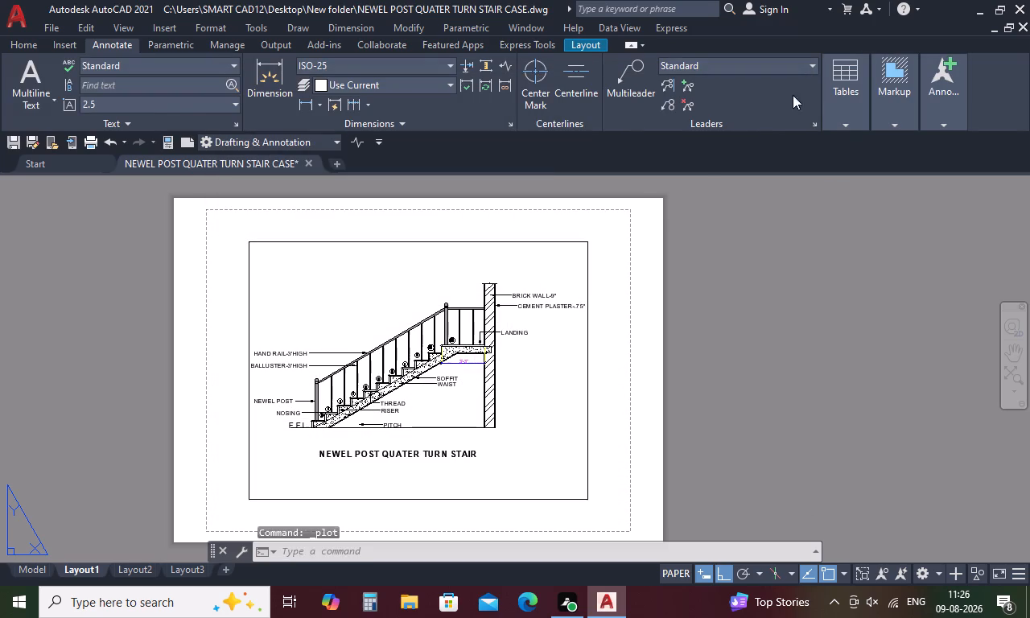
Switch to model space and save the drawing again.
click(29, 570)
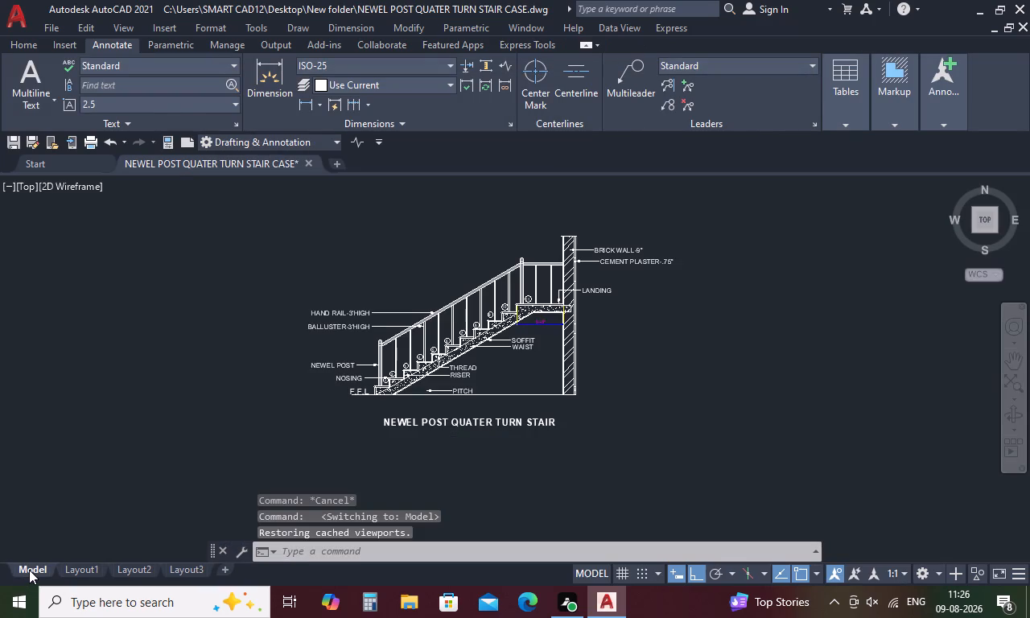
key(ctrl+s)
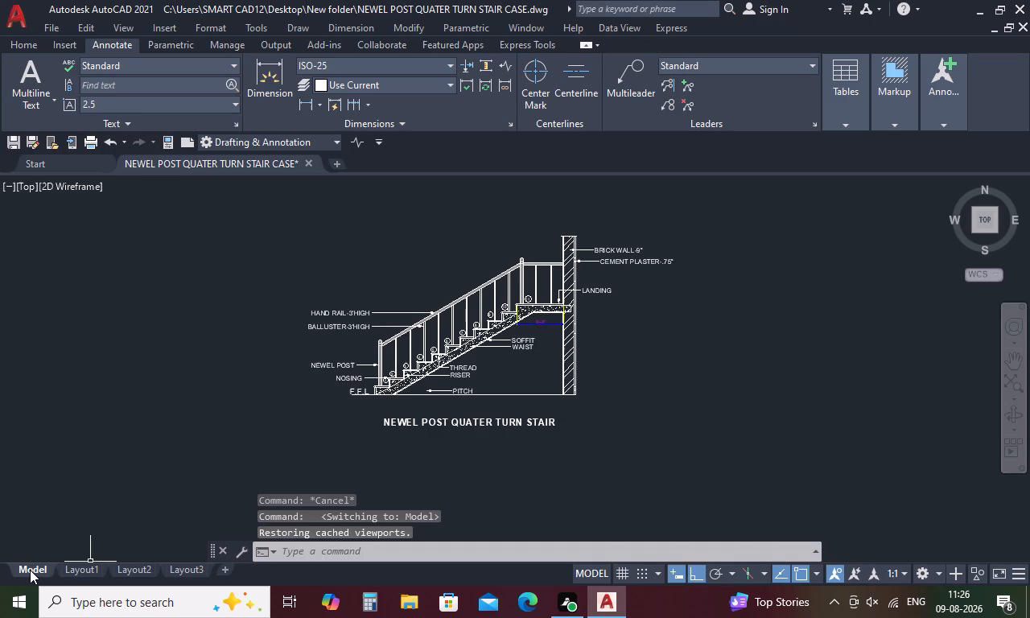
key(ctrl+s)
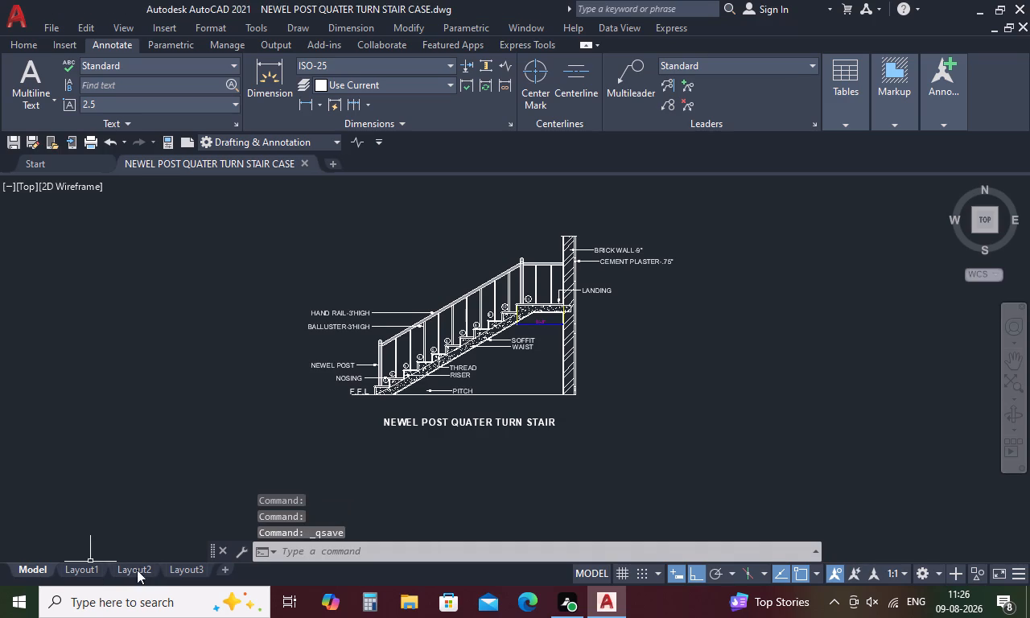
Plot Layout3 with the Microsoft Print to PDF plotter.
click(119, 570)
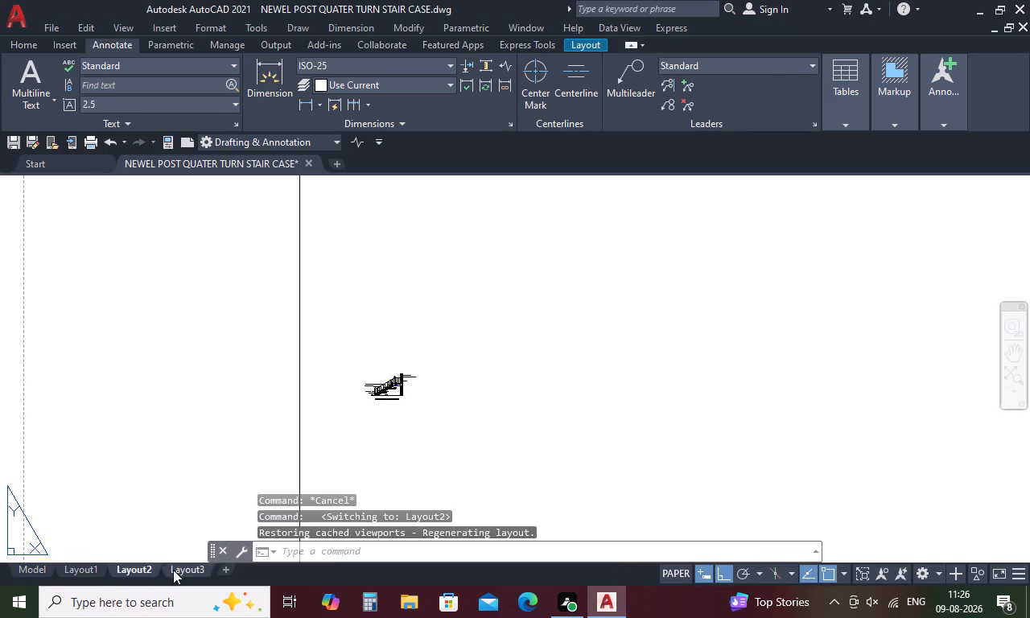
click(195, 570)
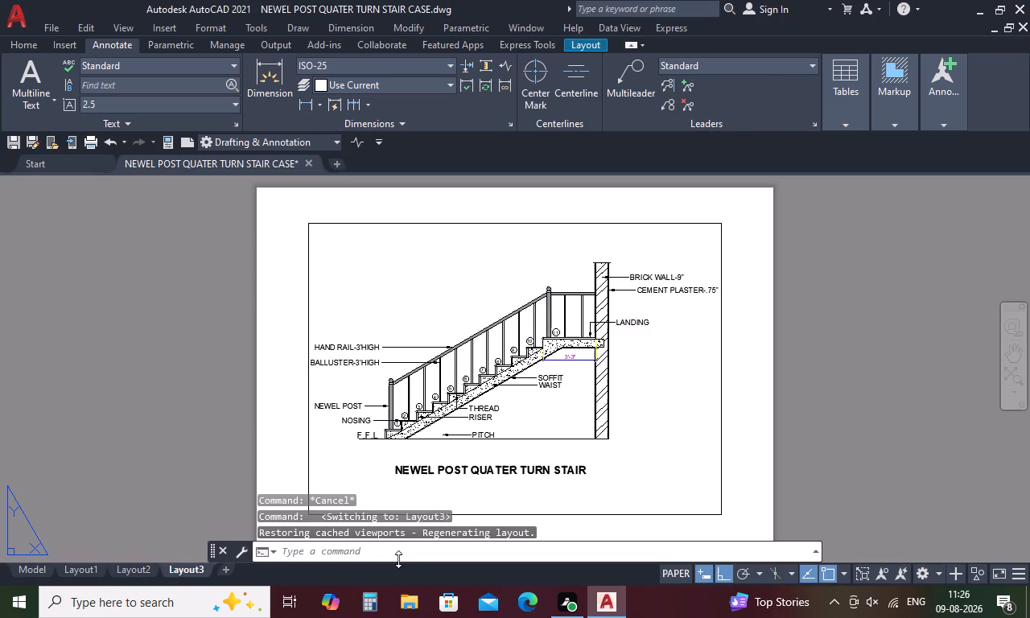
key(ctrl+p)
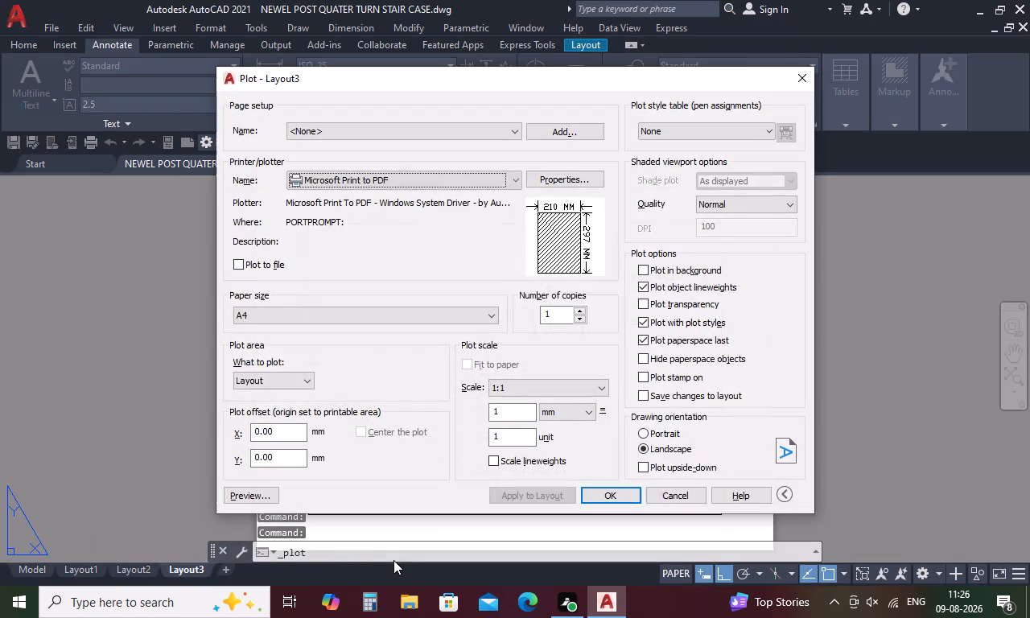
click(612, 499)
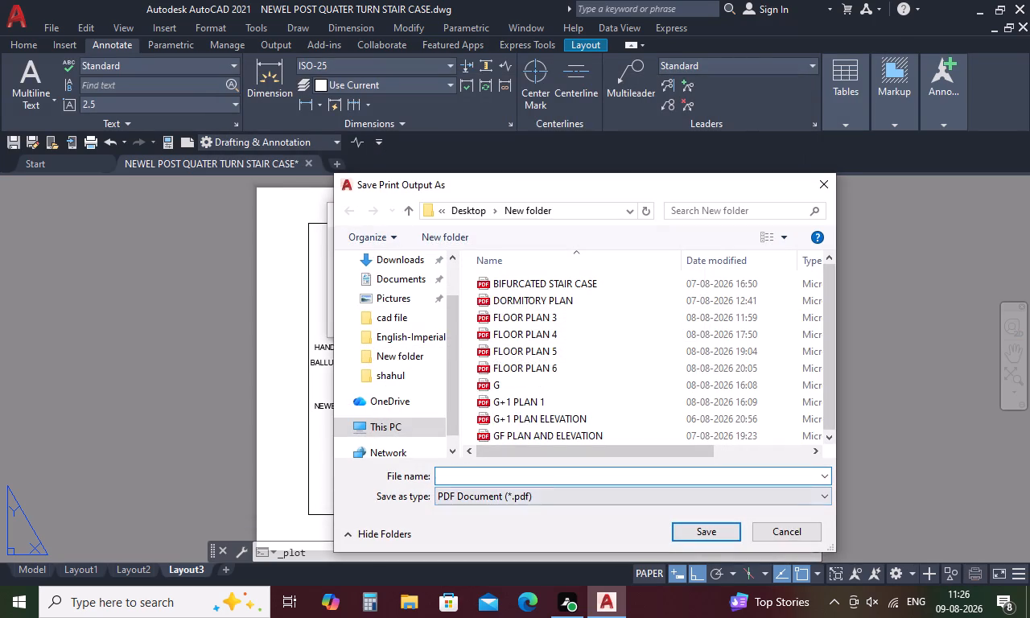
Save the PDF output as NEWEL POST QUATER TURN STAIR CASE in the Desktop's New folder.
key(n)
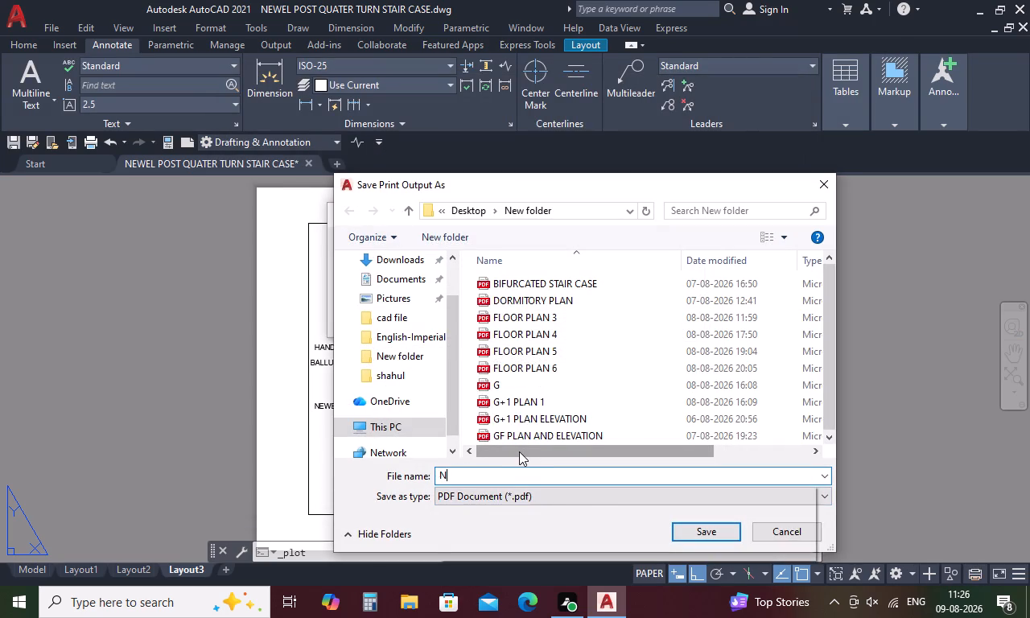
key(e)
text(WE)
text(L)
key(space)
text(PO)
key(s)
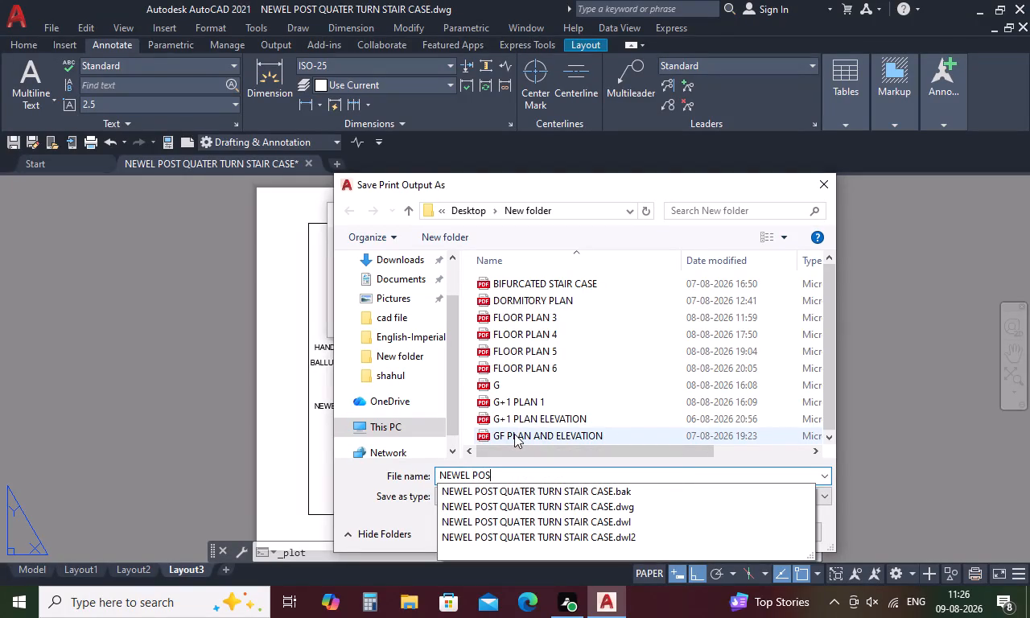
text(T)
key(space)
key(q)
key(u)
text(ATER)
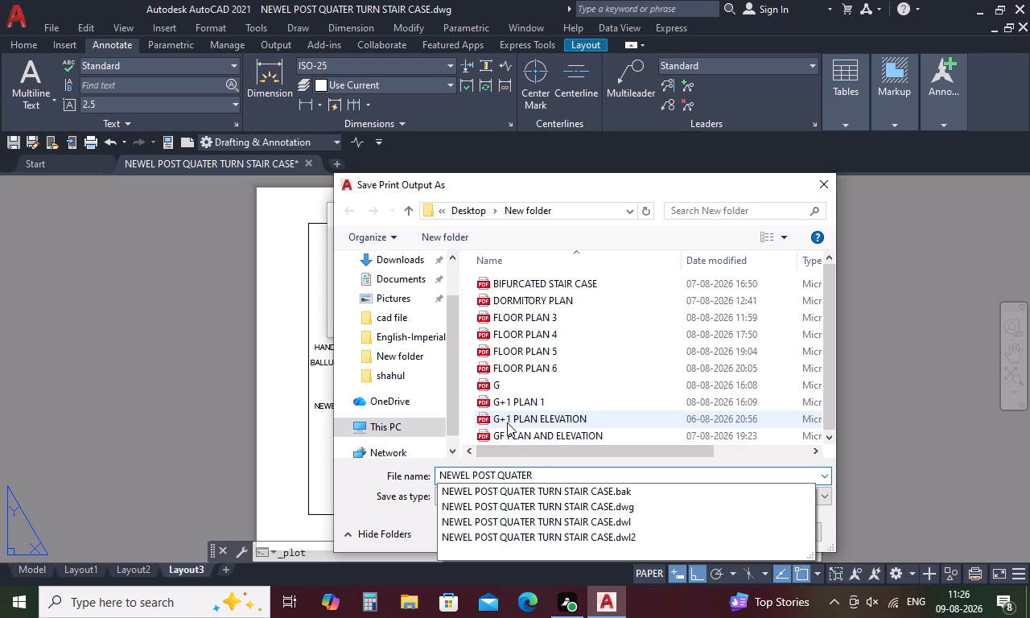
key(space)
key(t)
text(URN STA)
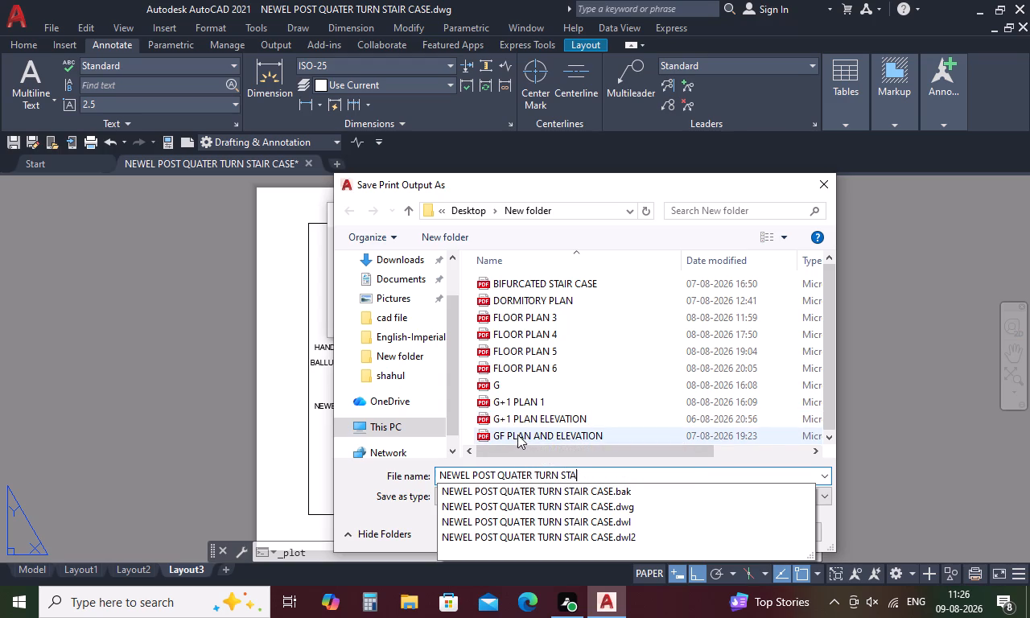
key(i)
key(r)
key(space)
text(CASE)
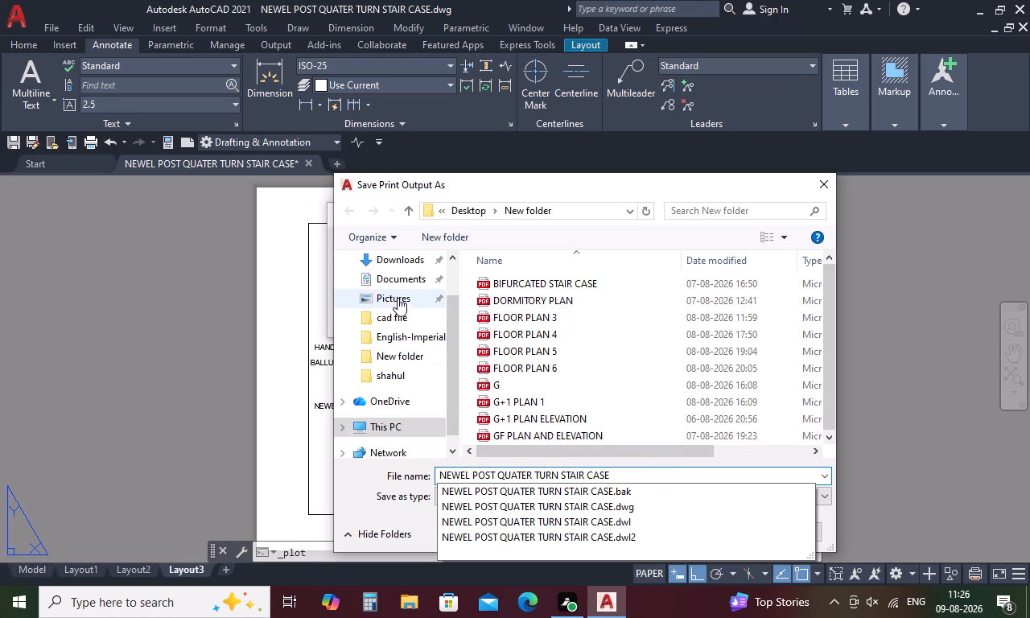
click(399, 355)
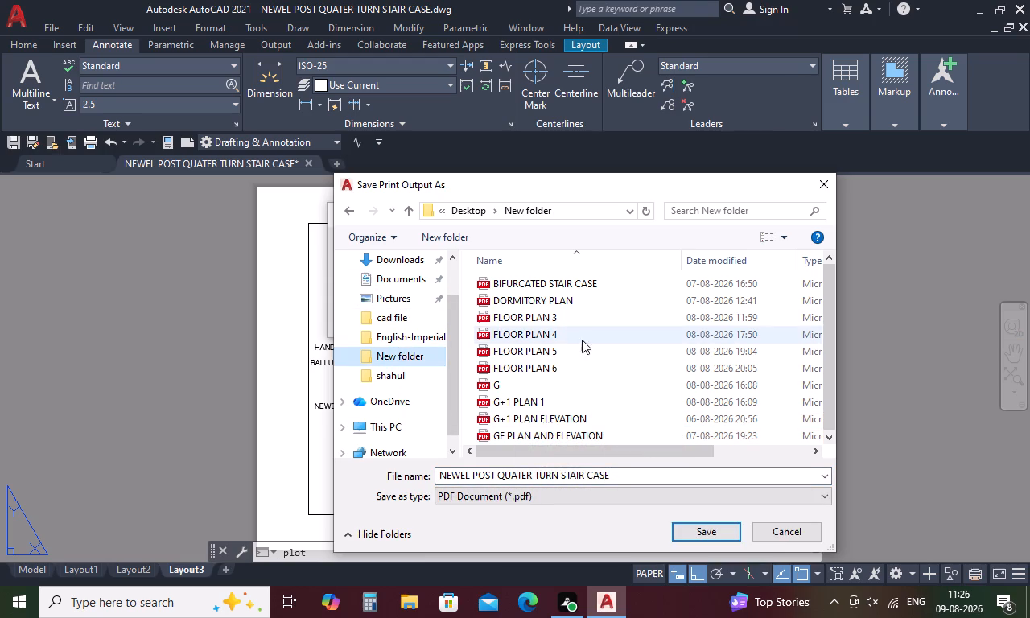
double_click(392, 358)
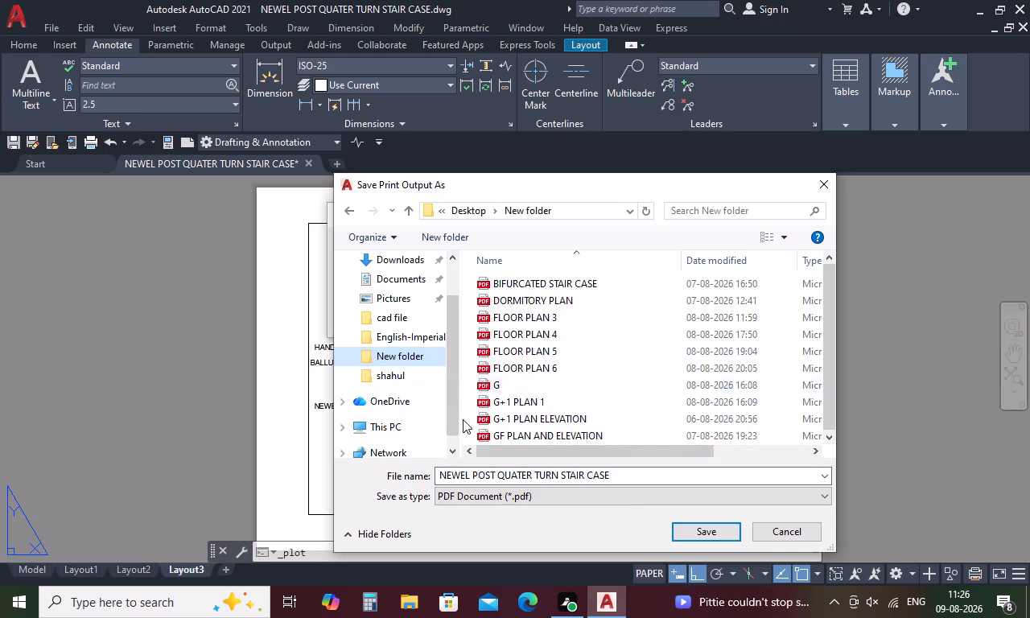
click(682, 525)
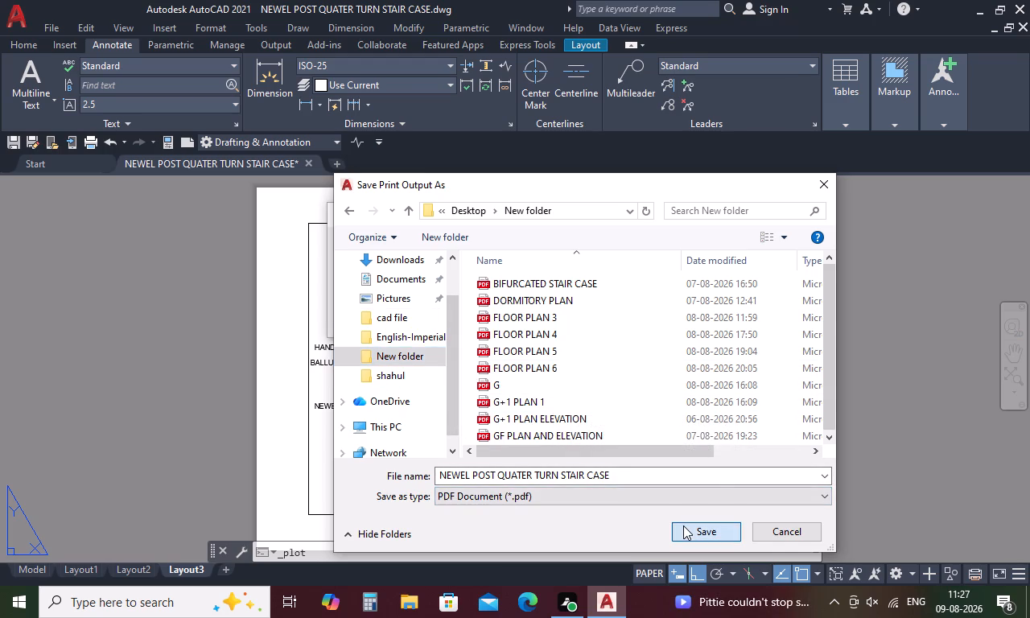